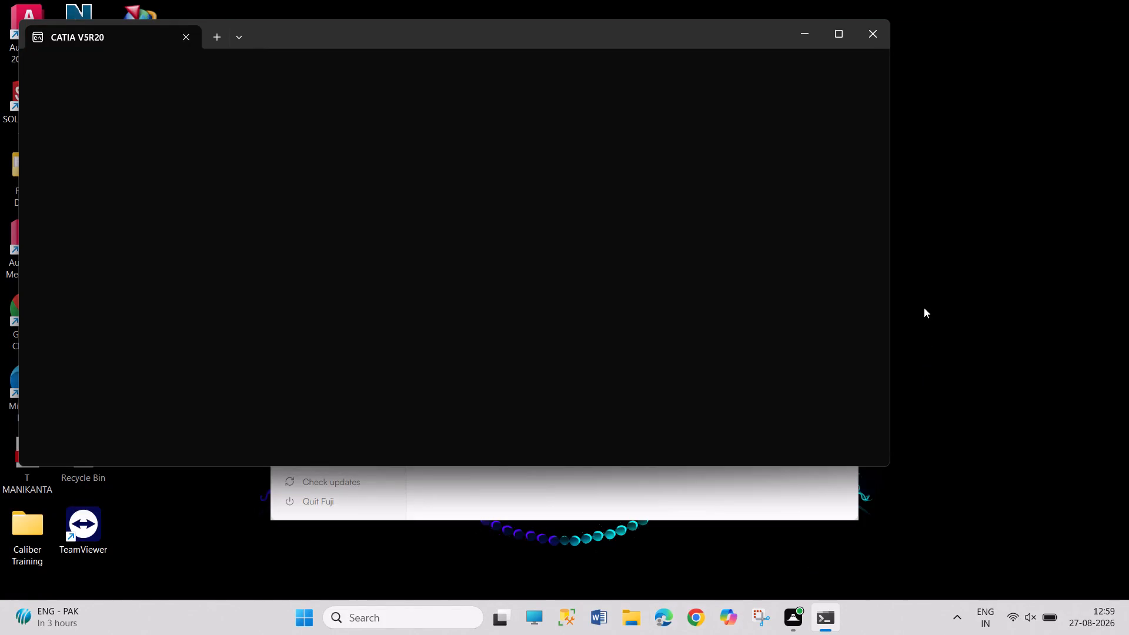
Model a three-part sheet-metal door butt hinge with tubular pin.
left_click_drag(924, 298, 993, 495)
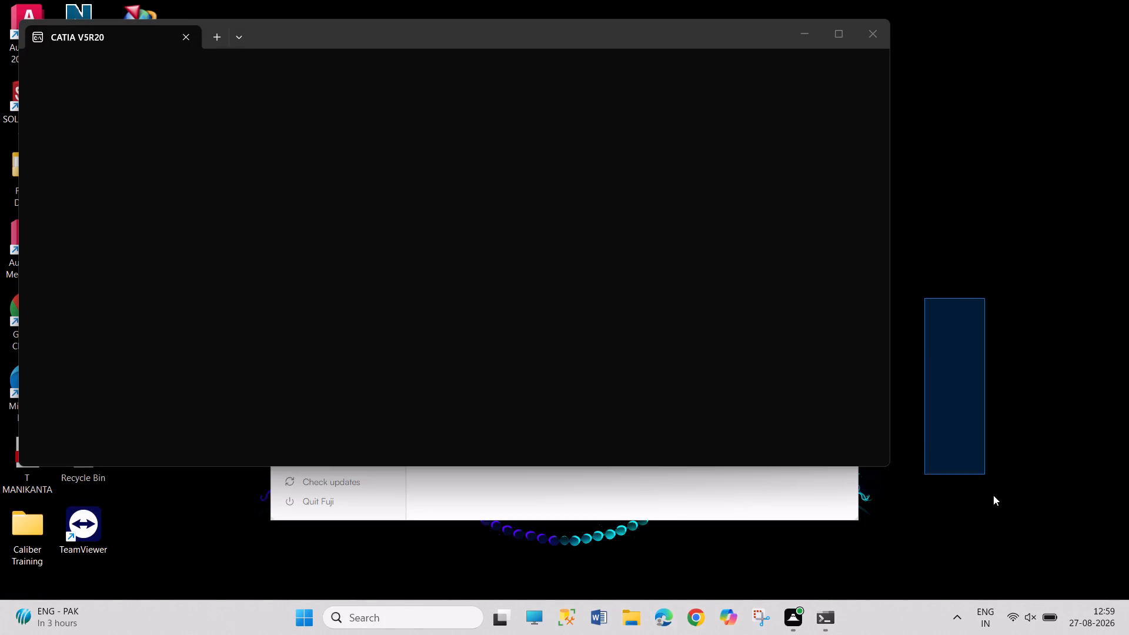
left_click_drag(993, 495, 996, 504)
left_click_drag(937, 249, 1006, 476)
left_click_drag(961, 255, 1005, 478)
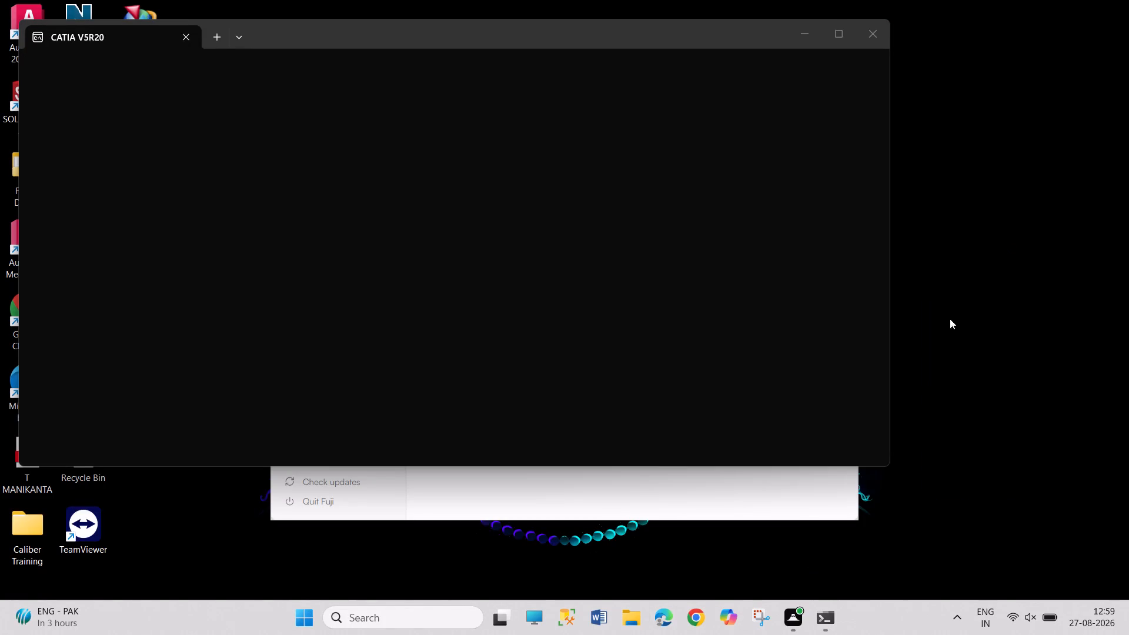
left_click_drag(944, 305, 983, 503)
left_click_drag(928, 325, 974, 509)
left_click(636, 613)
double_click(636, 613)
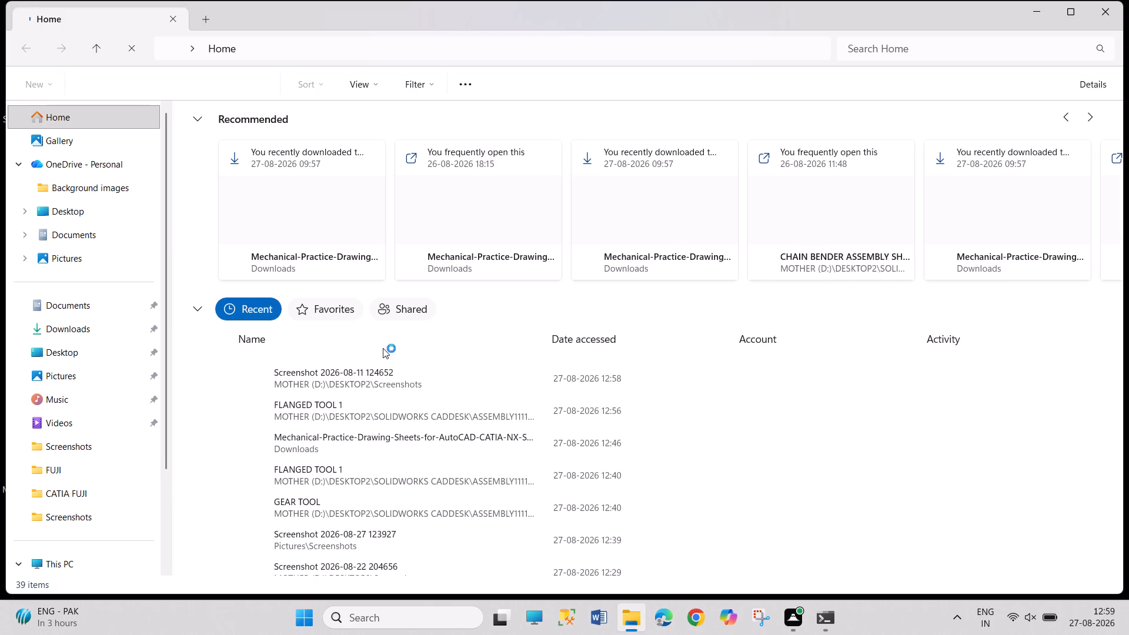
double_click(345, 382)
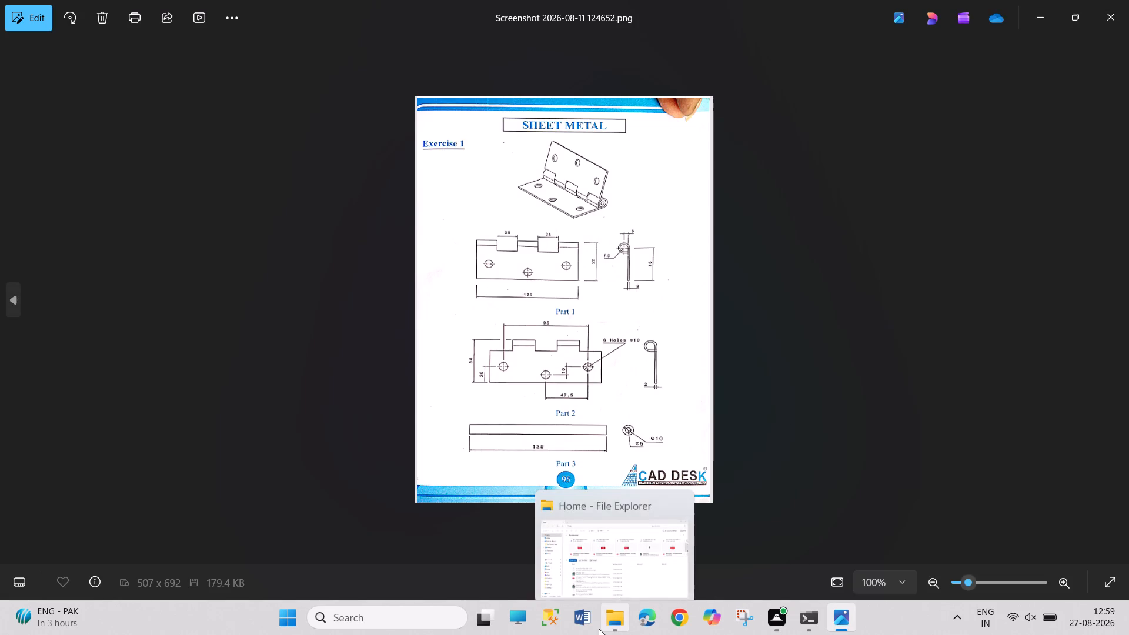
left_click(676, 491)
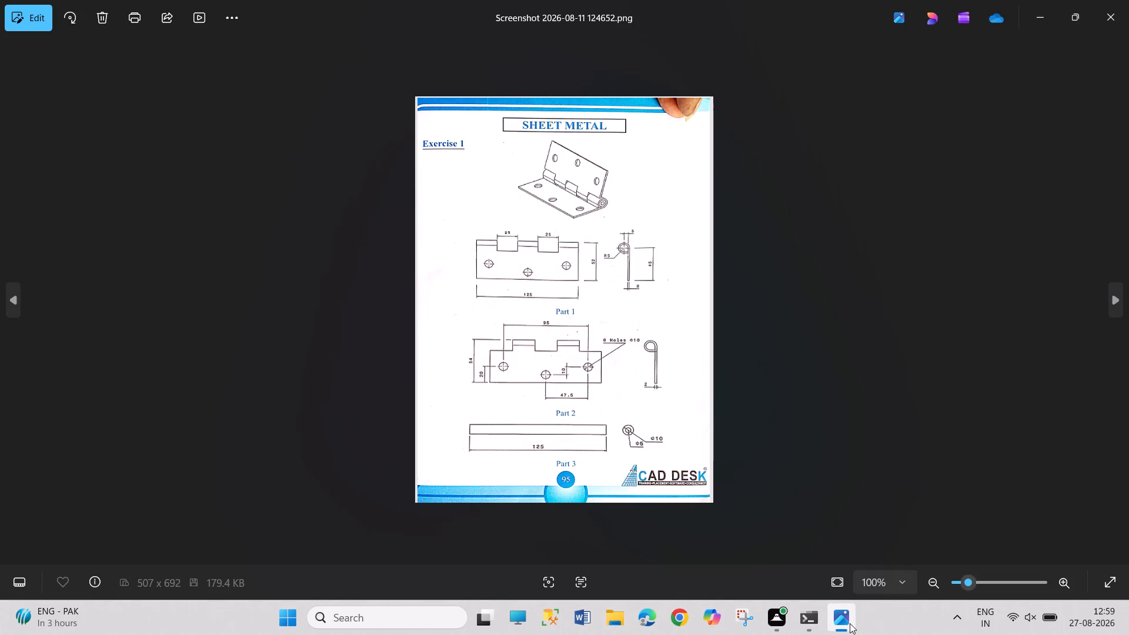
left_click(847, 624)
left_click(834, 630)
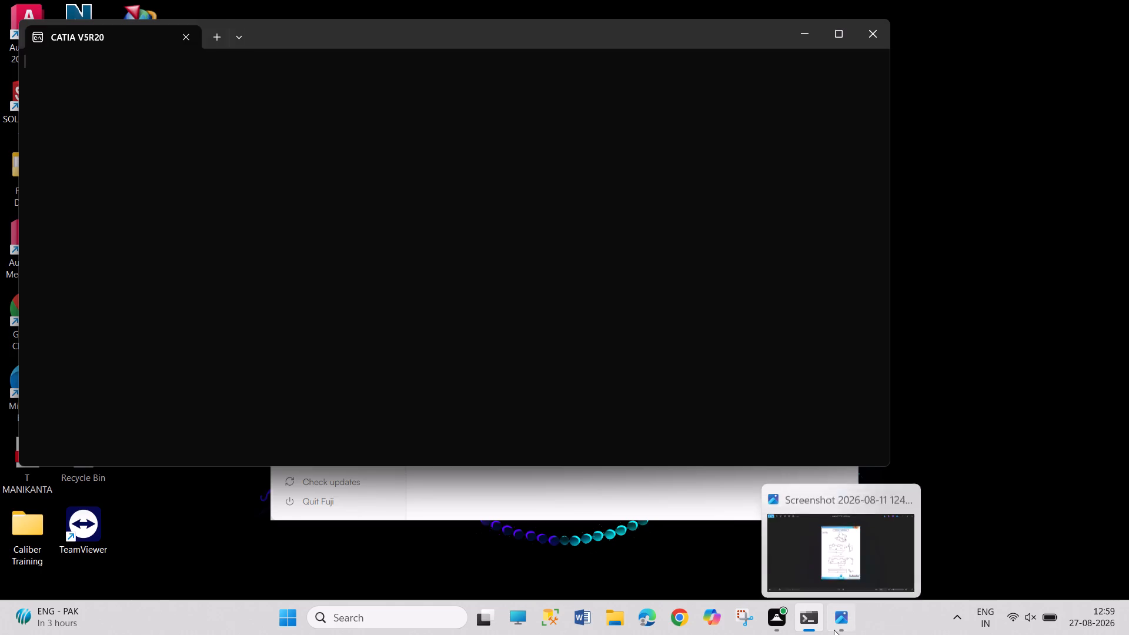
double_click(1059, 585)
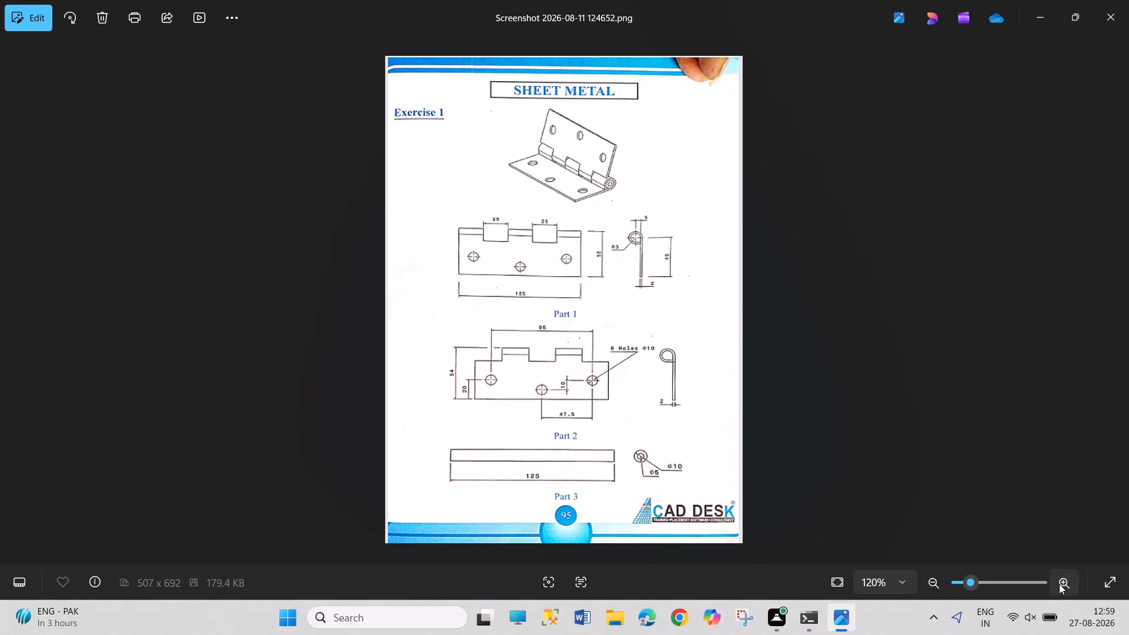
Switch to CATIA V5 and agree to recover the previous session data.
left_click(801, 619)
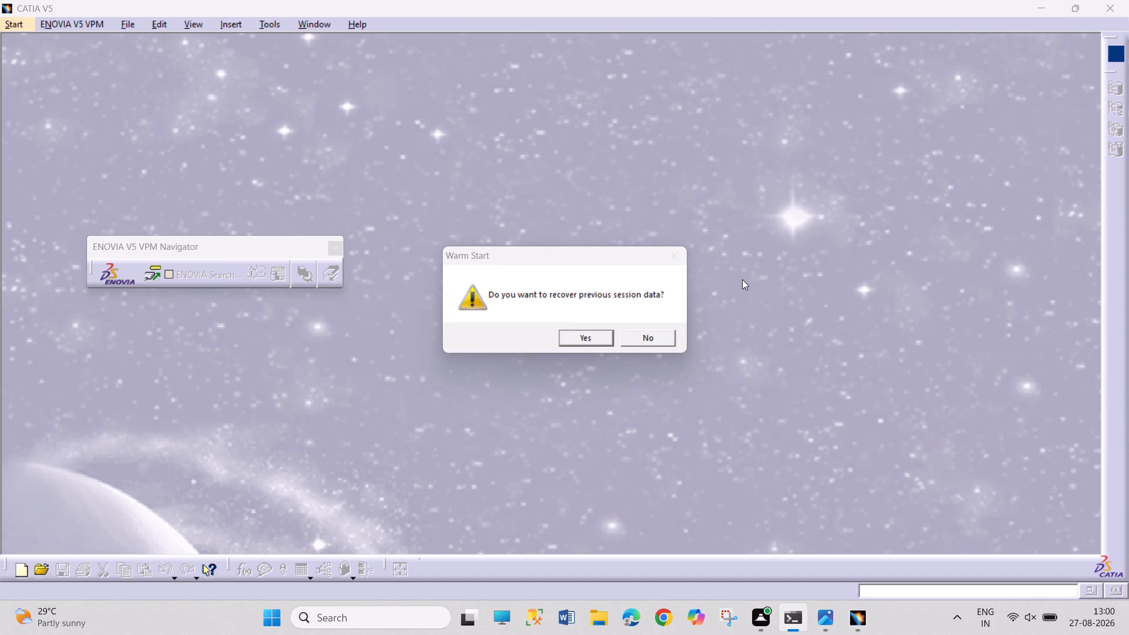
left_click(596, 337)
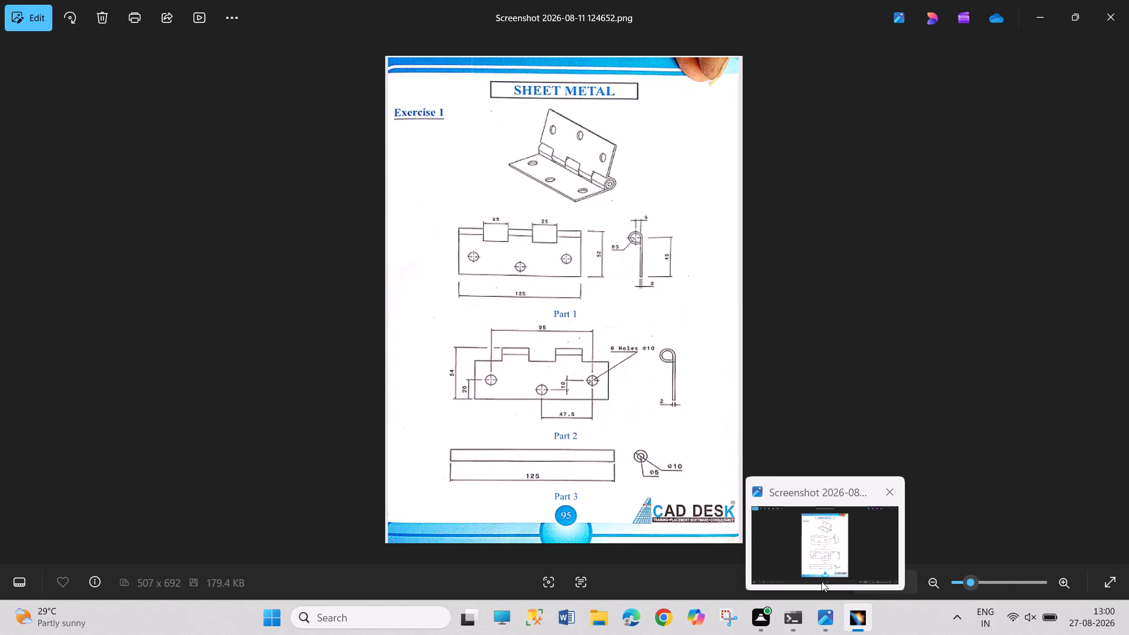
Switch back to Photos to view the Sheet Metal Exercise 1 hinge drawing.
left_click(824, 560)
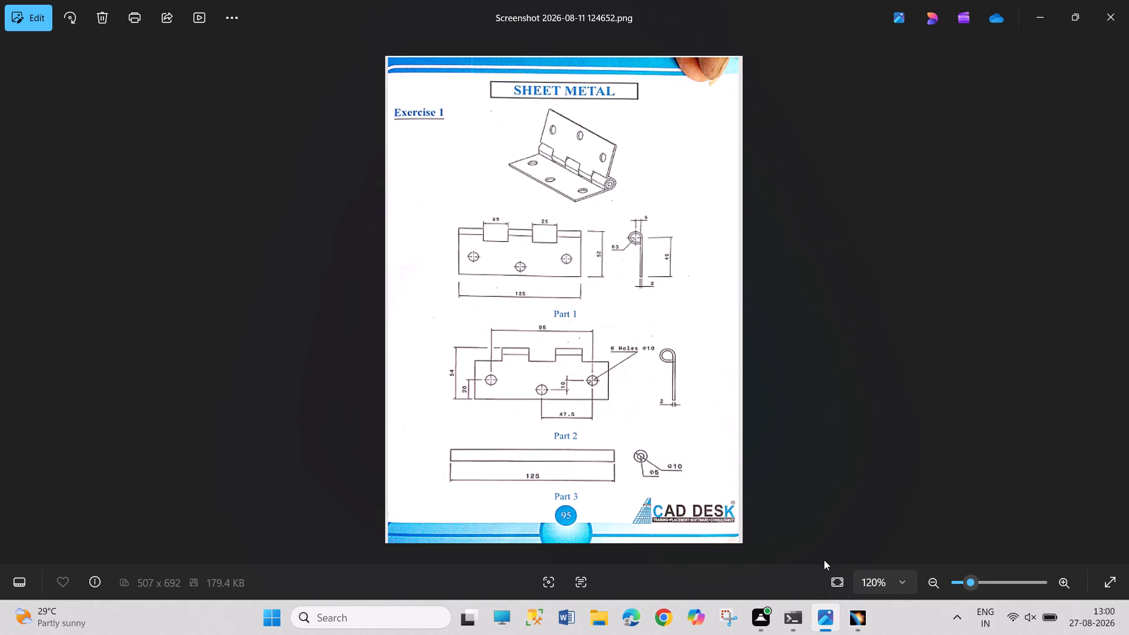
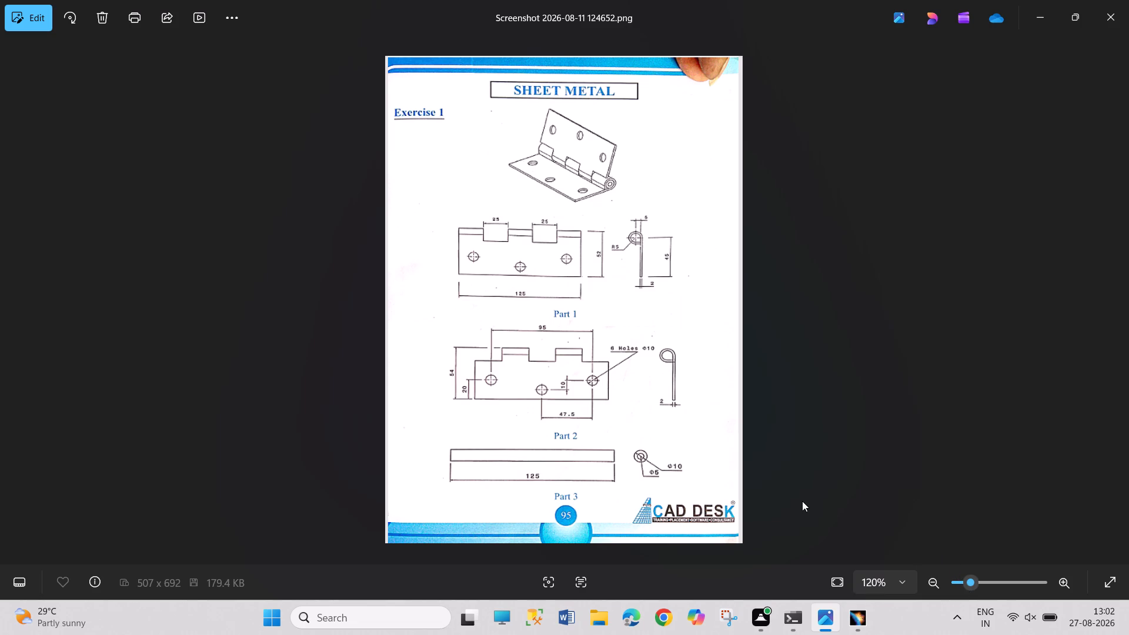
Switch to CATIA V5 and create a new Part document.
left_click(851, 619)
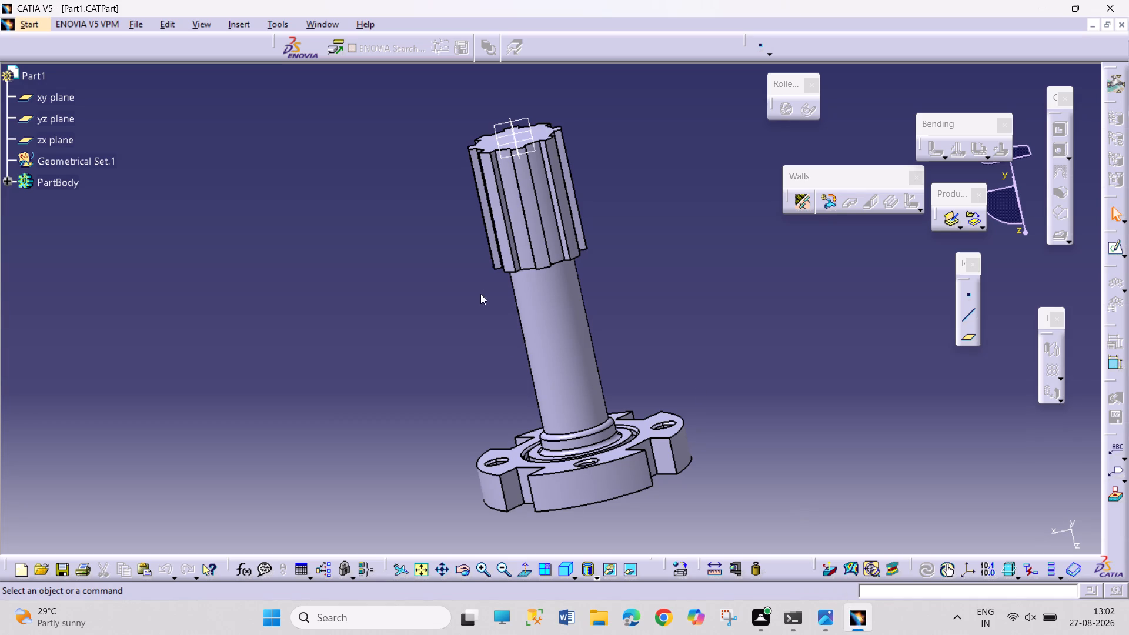
key("ctrl+n")
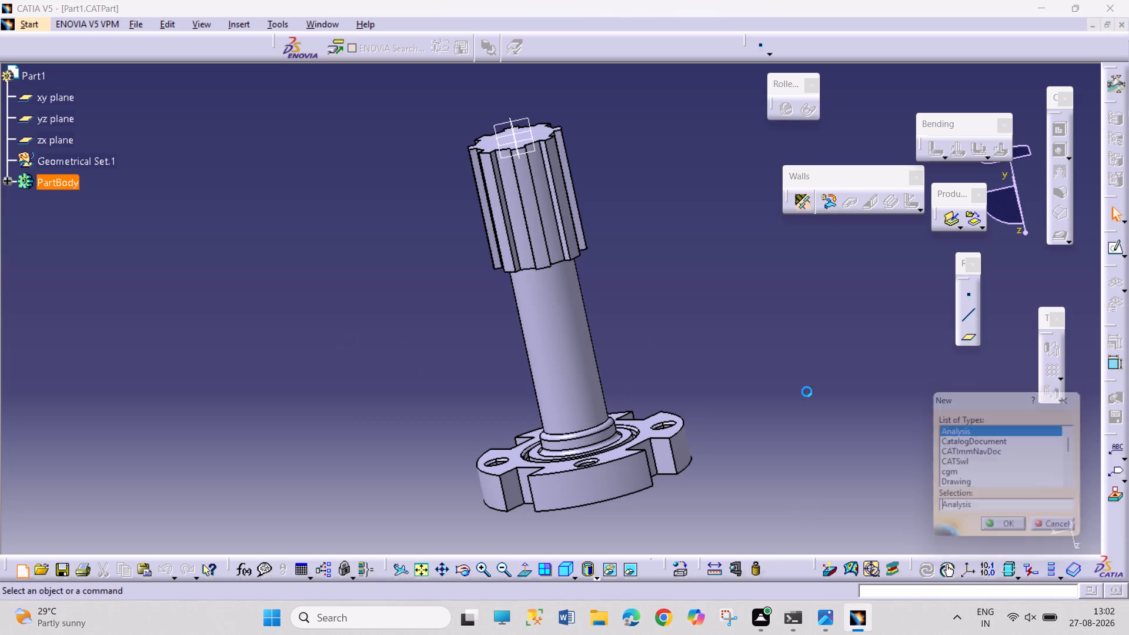
scroll(1015, 464, "down", 9)
left_click(976, 431)
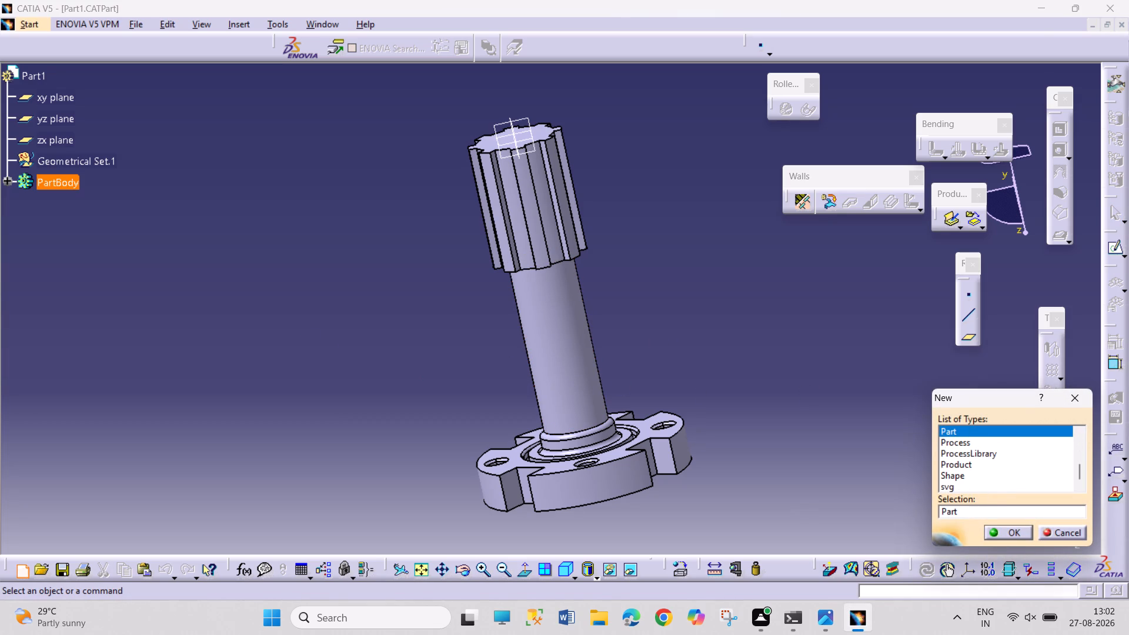
left_click(988, 530)
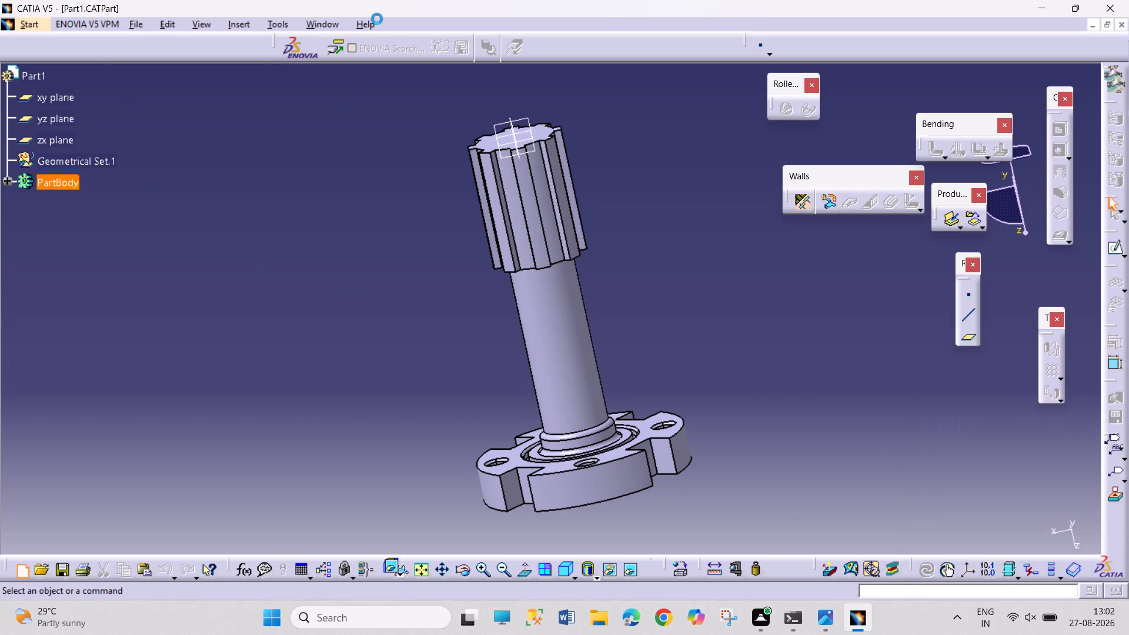
Start recording an MS VBScript macro named SHEET METAL 5.1.catvbs in the current CATIA FUJI library.
left_click(276, 27)
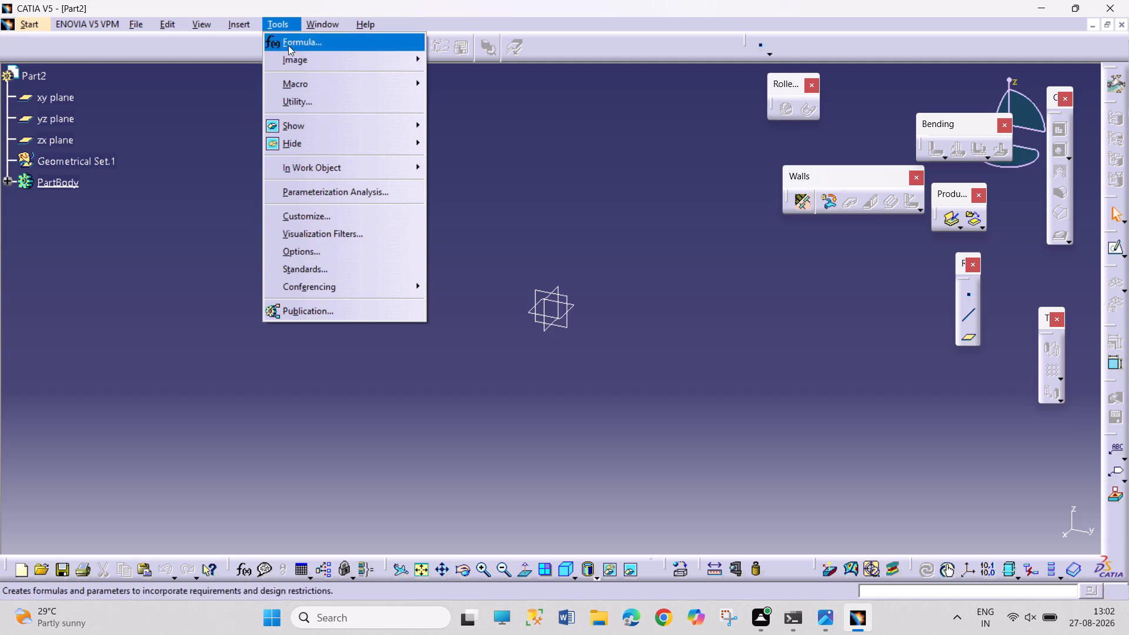
left_click(353, 80)
left_click(532, 103)
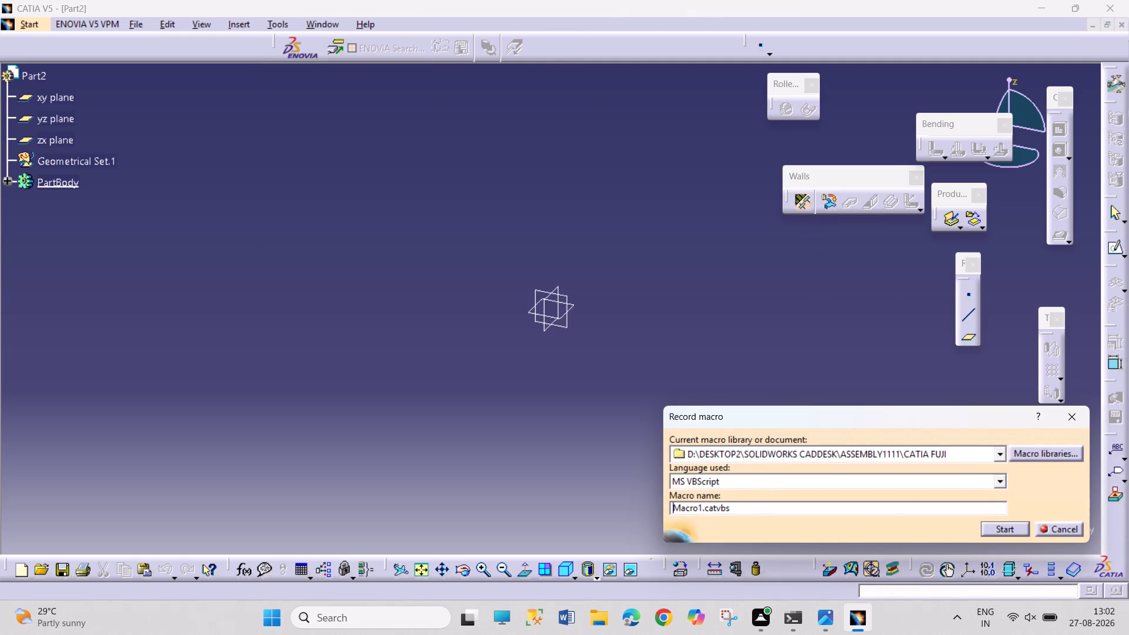
left_click_drag(702, 507, 642, 493)
type("SHEET METAL")
key("space")
type("5.1")
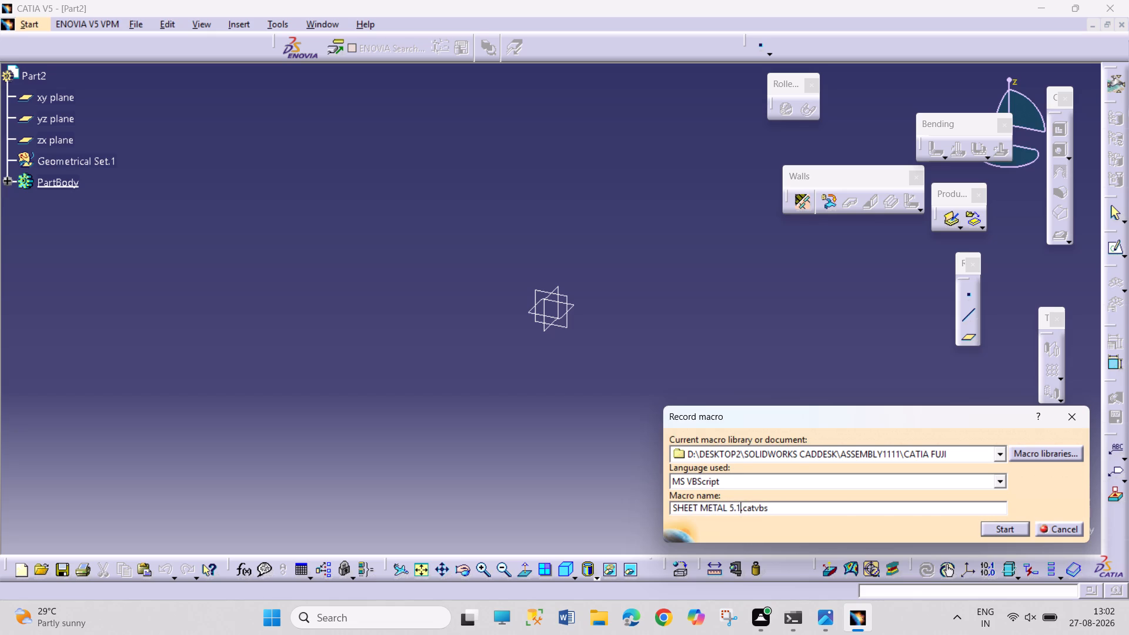
key("Return")
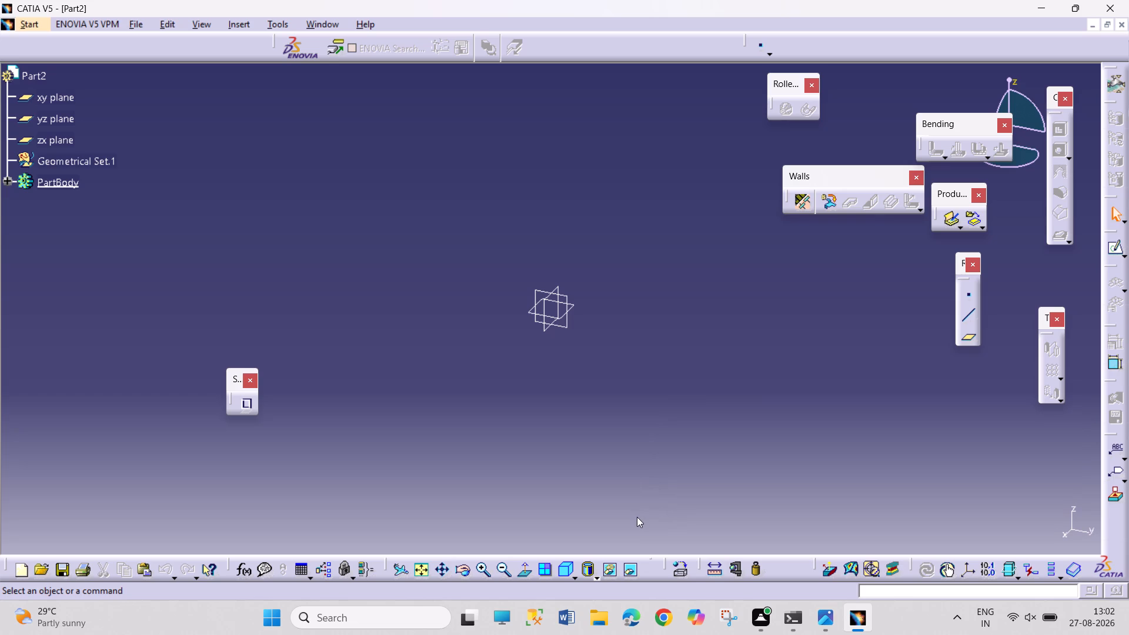
Open a sketch on the xy plane and draw a rectangle about 95 mm wide with its lower edge on the horizontal axis.
left_click(575, 308)
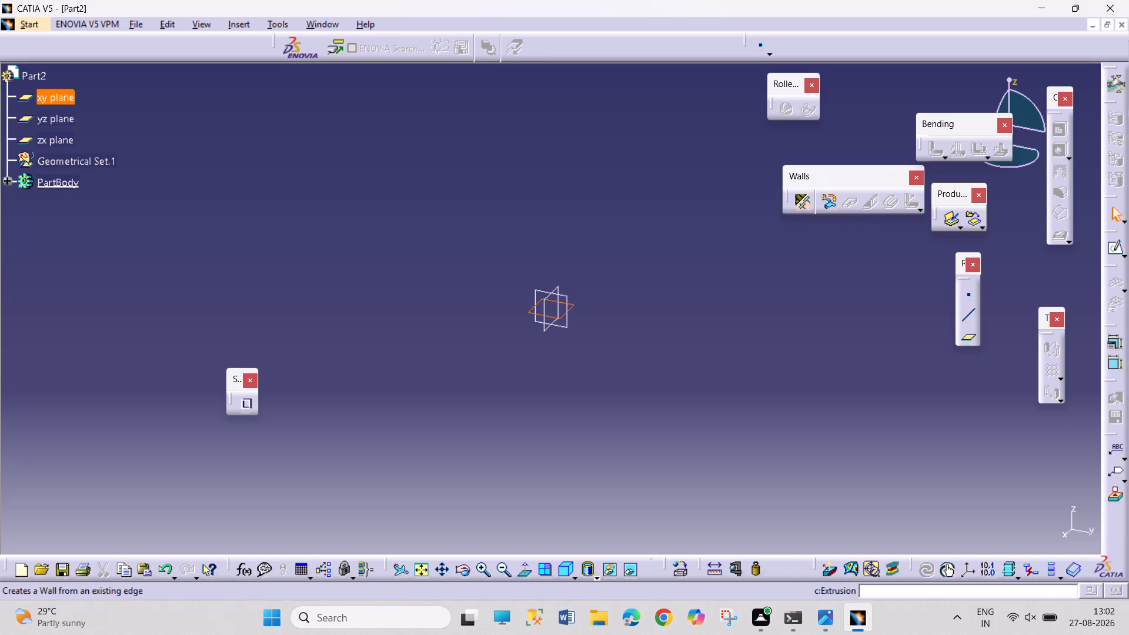
left_click(1117, 249)
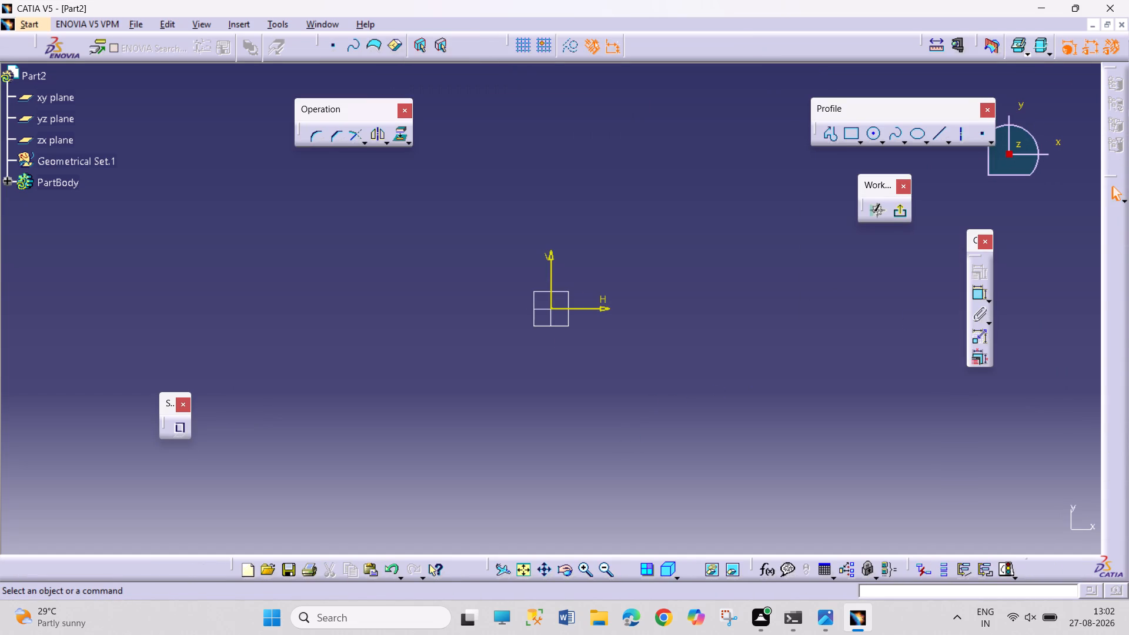
left_click_drag(850, 131, 836, 137)
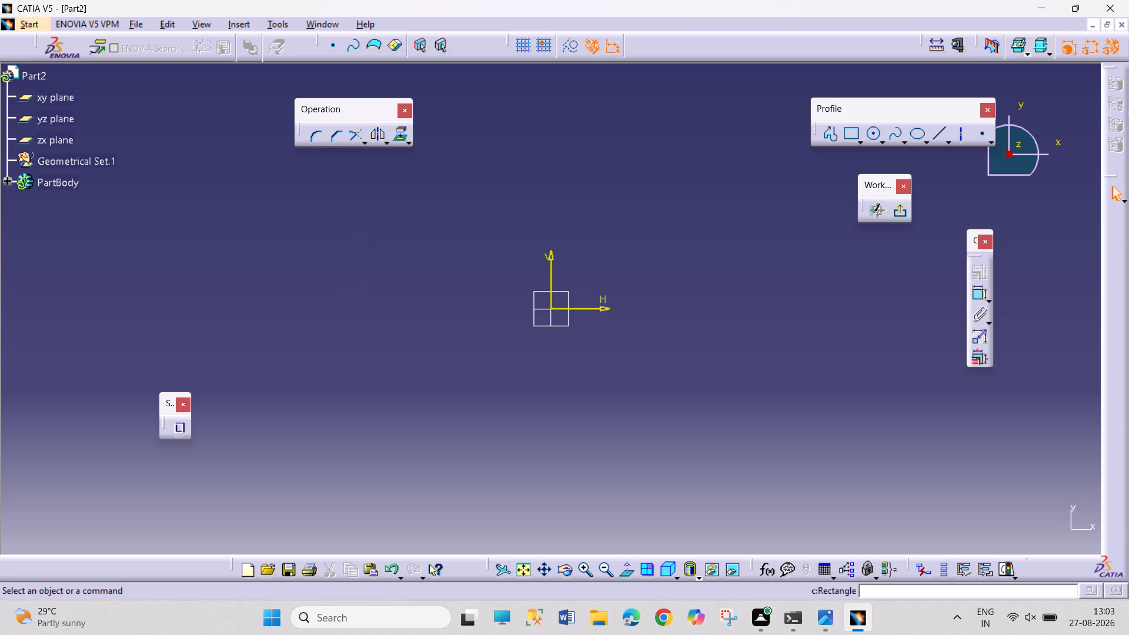
left_click(852, 135)
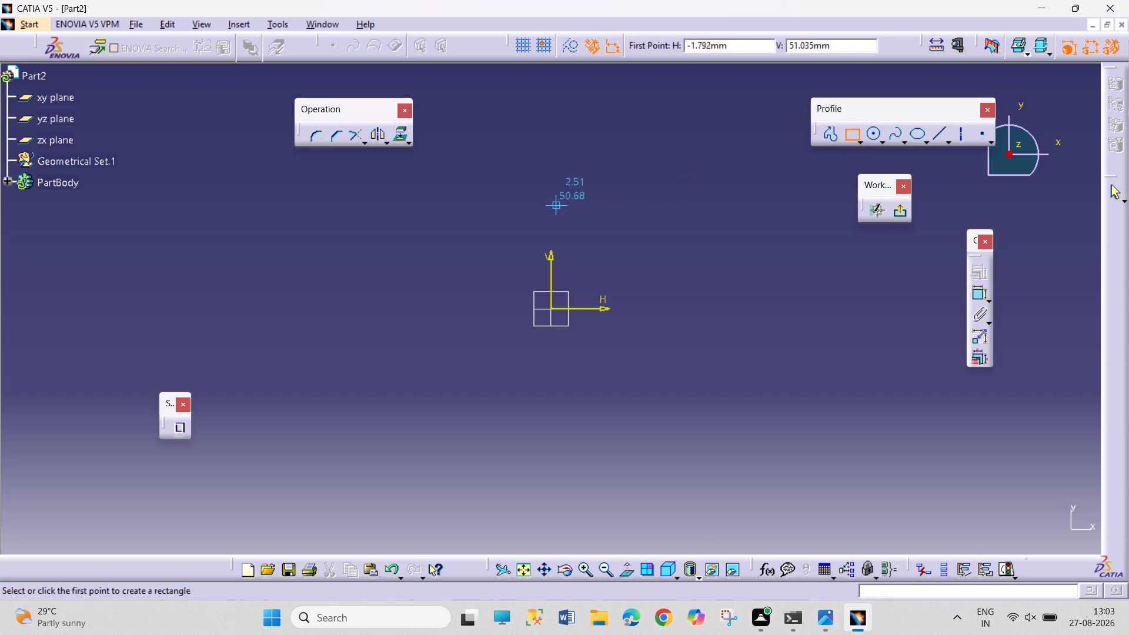
left_click_drag(462, 195, 465, 218)
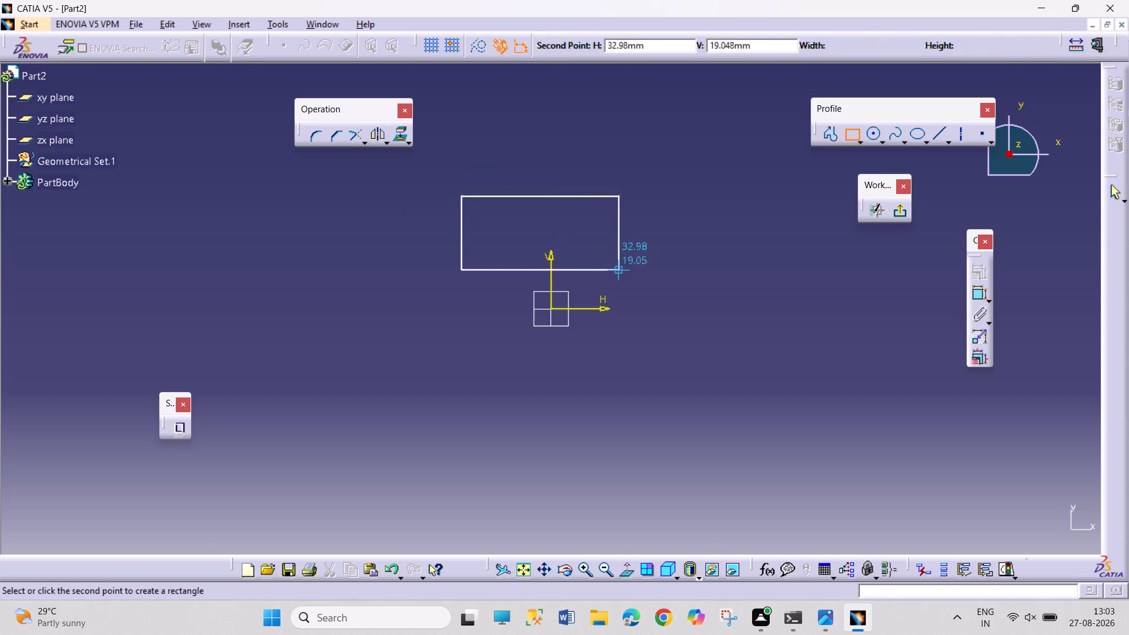
left_click(659, 312)
left_click(677, 395)
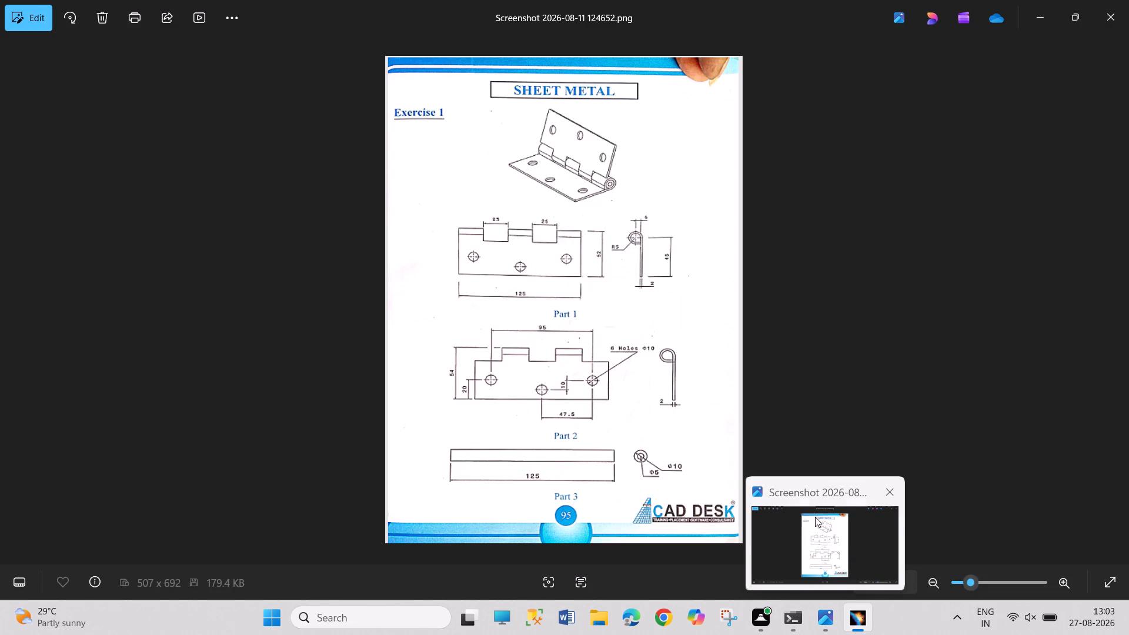
Dimension the rectangle's lower edge and set its length to 125 mm.
left_click_drag(980, 292, 927, 303)
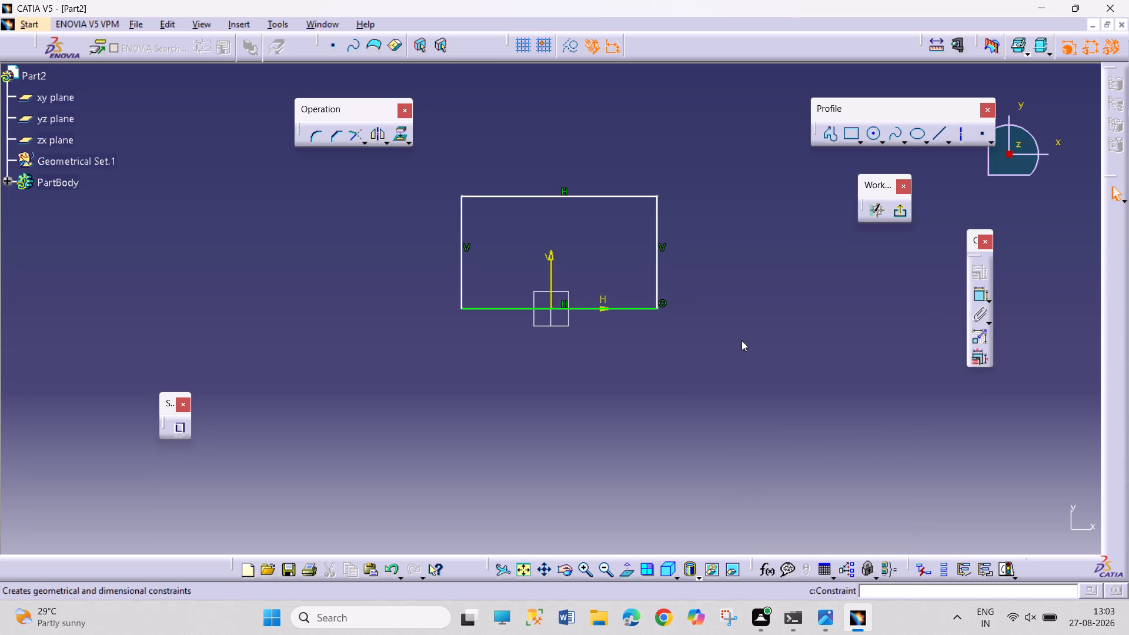
left_click(977, 301)
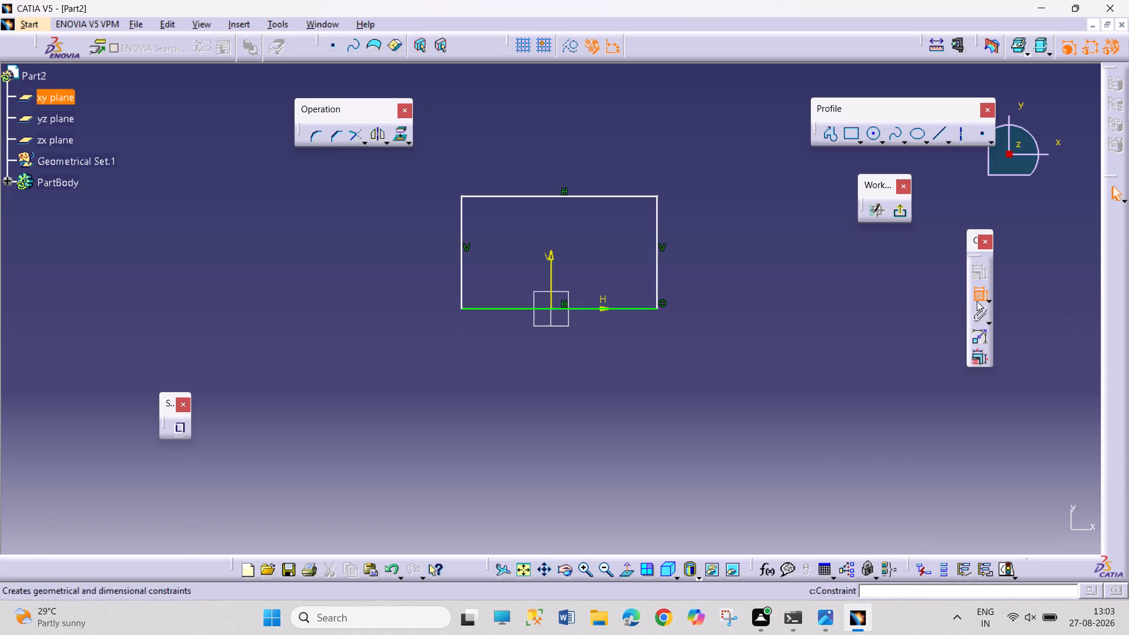
left_click(621, 308)
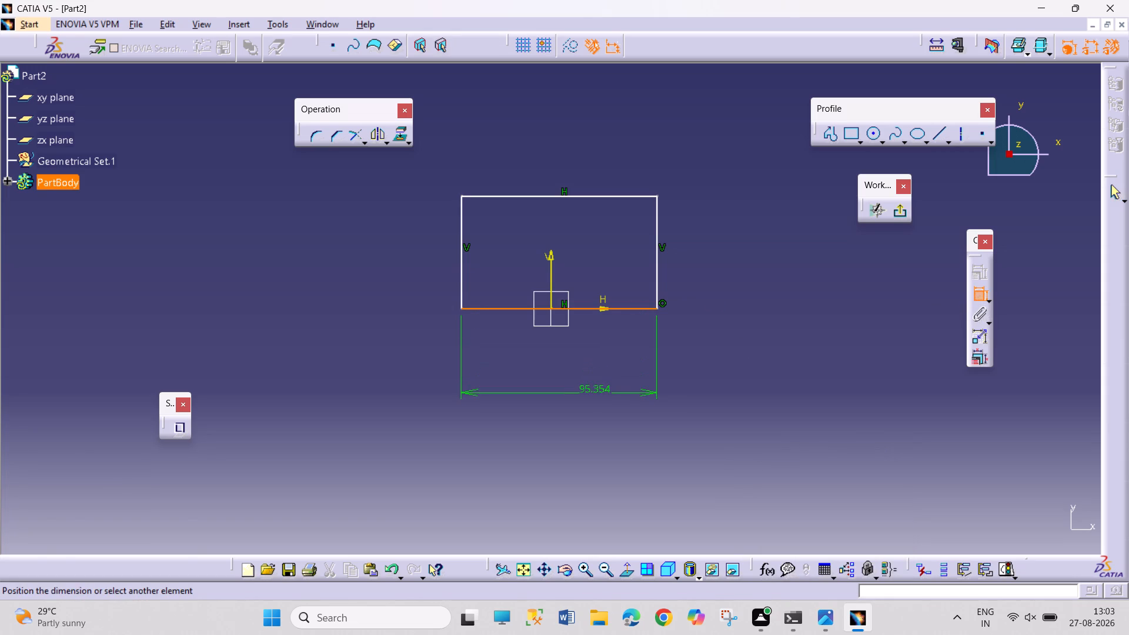
left_click(595, 395)
double_click(596, 394)
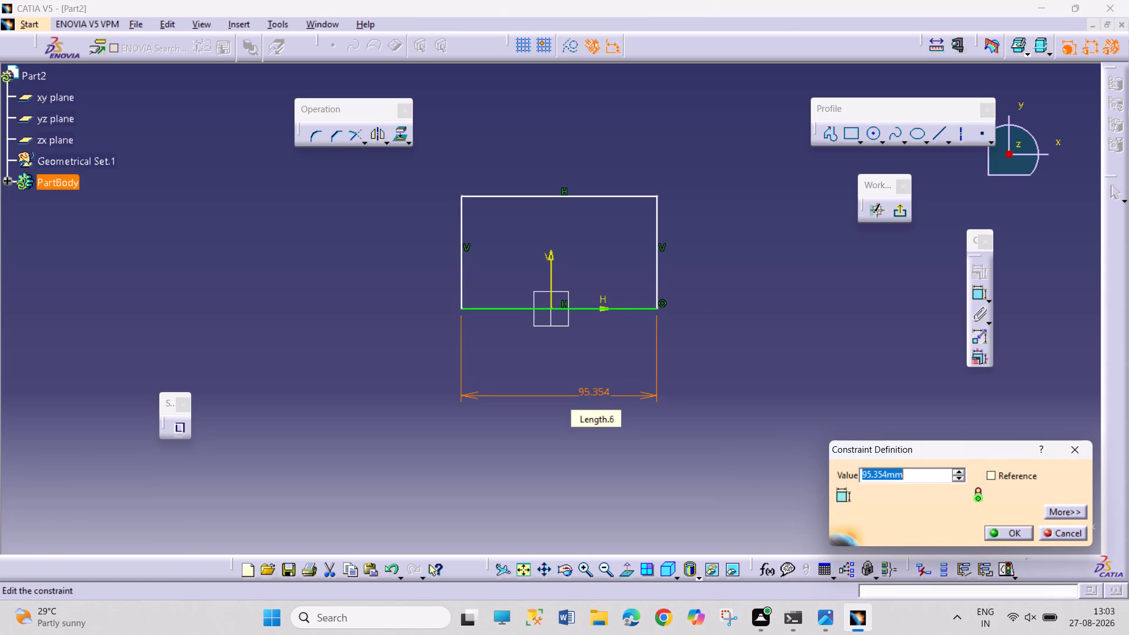
type("125")
key("Return")
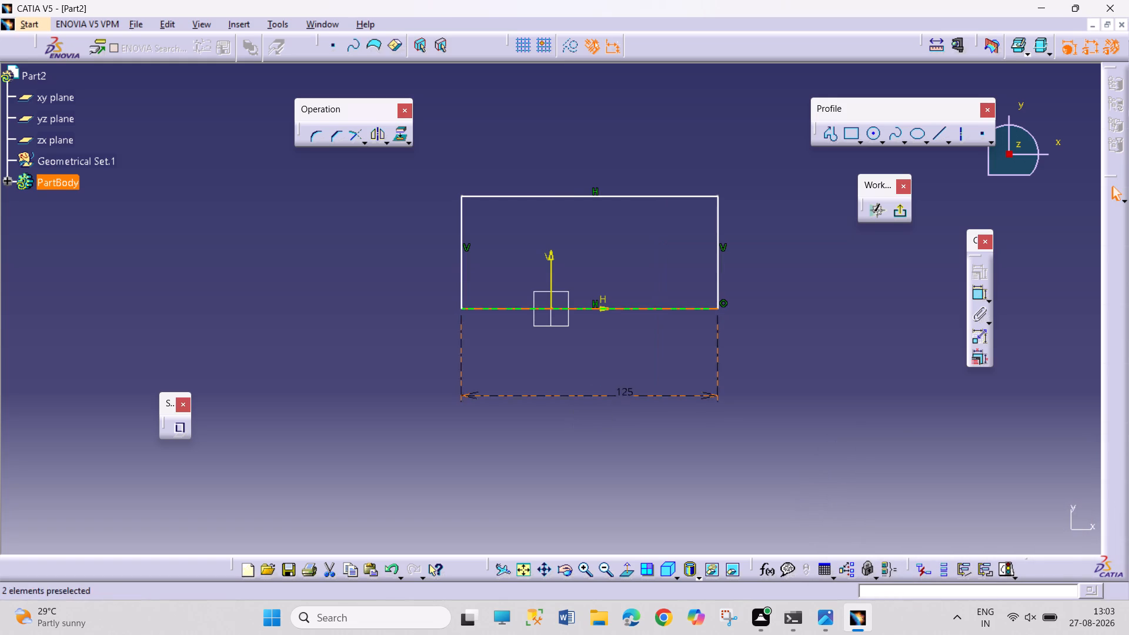
left_click(849, 351)
Leave CATIA to check the hinge dimensions on the Sheet Metal Exercise 1 drawing in Photos.
left_click(1049, 5)
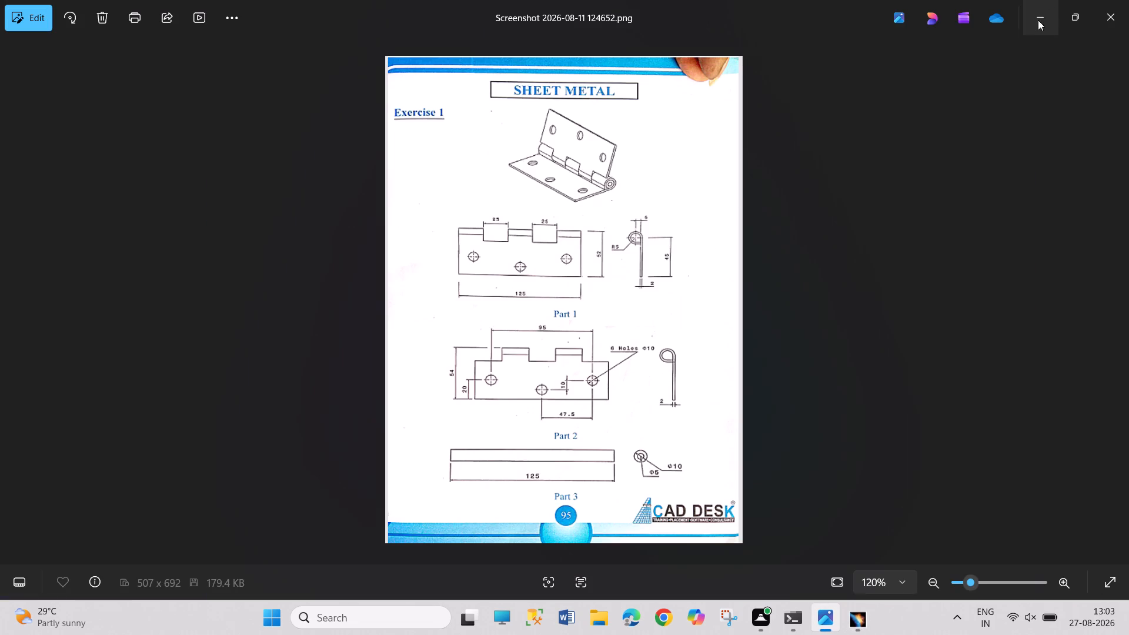
left_click(1044, 5)
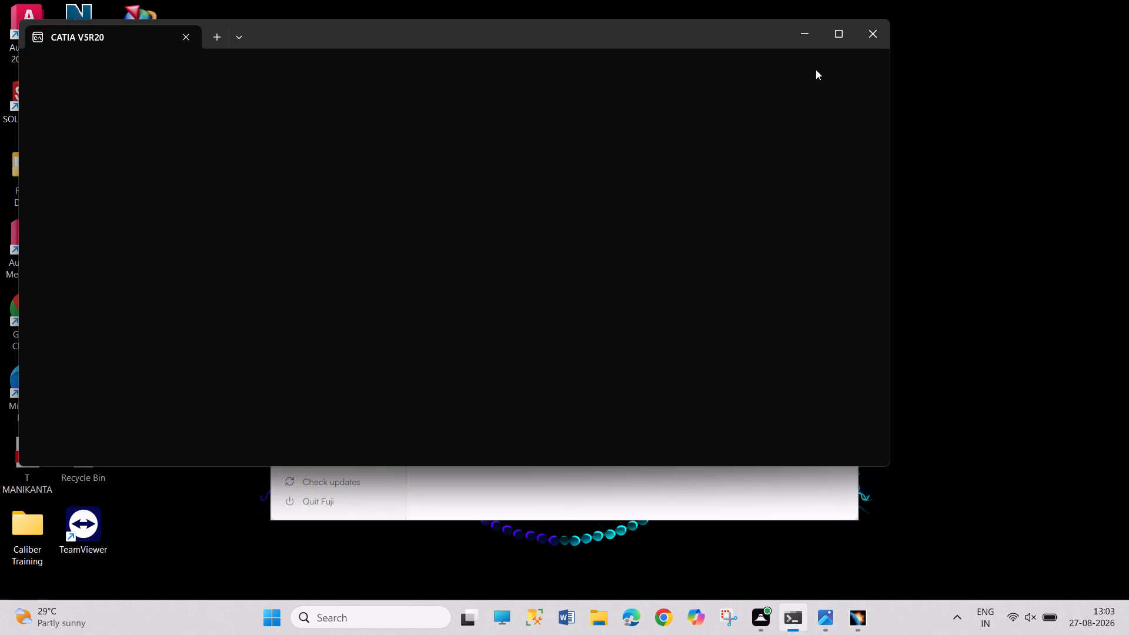
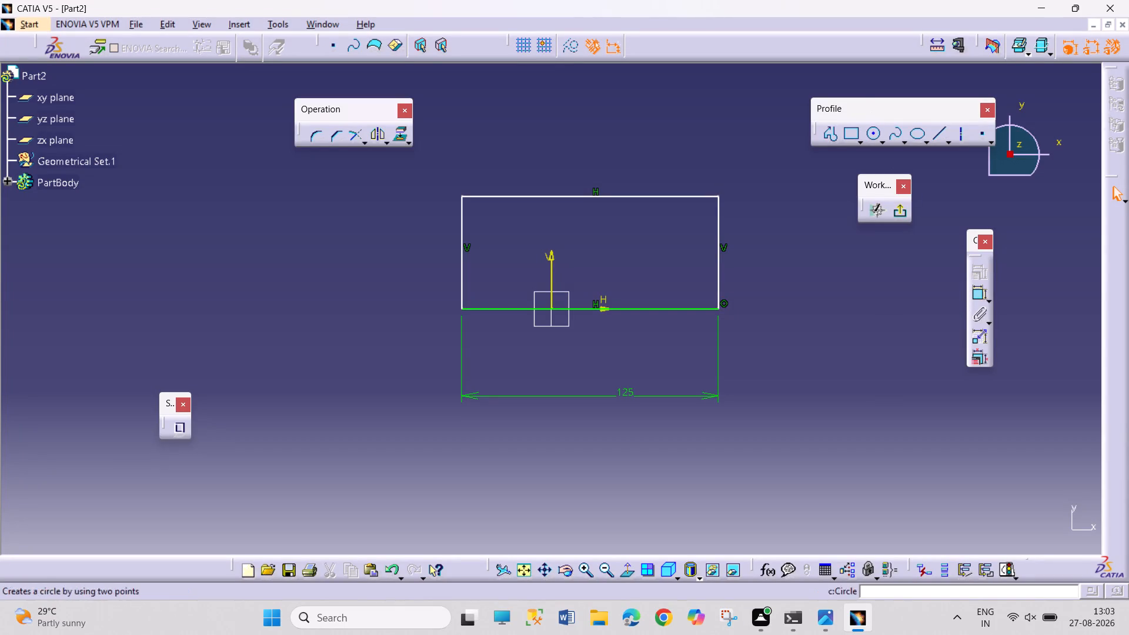
Constrain the rectangle's two vertical sides as symmetric about the vertical axis.
left_click(463, 265)
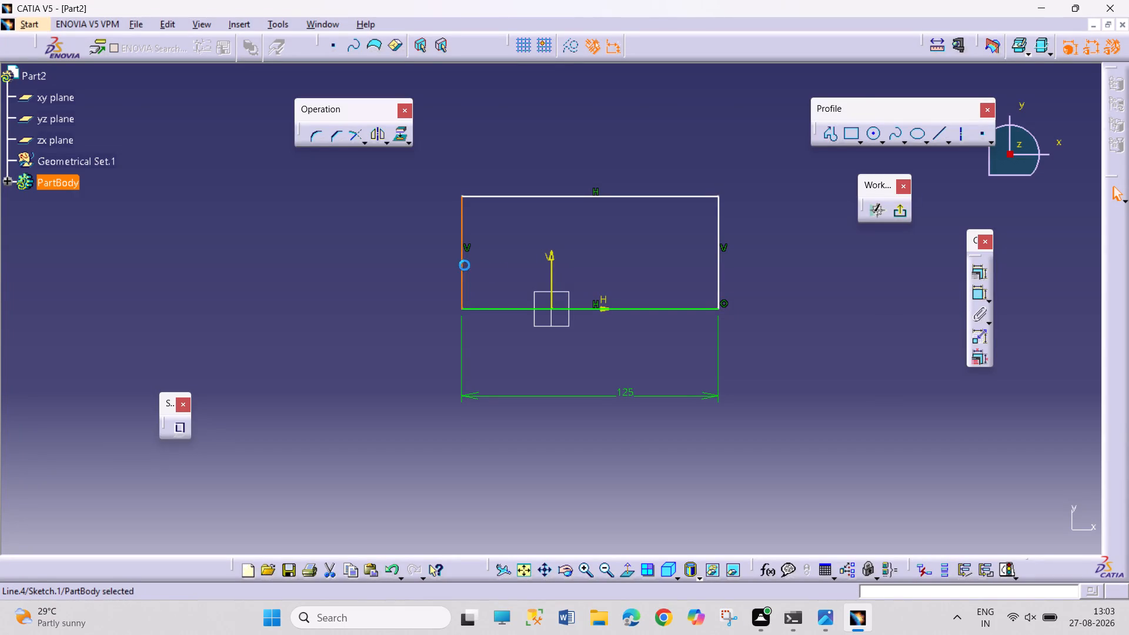
left_click(719, 282, "ctrl")
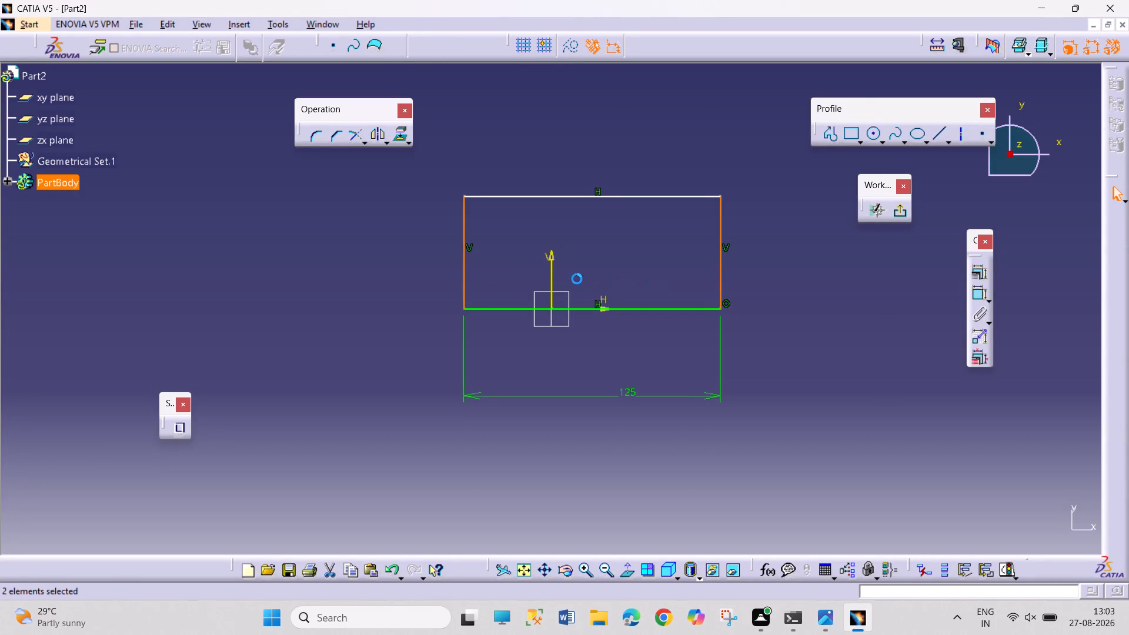
left_click(550, 274, "ctrl")
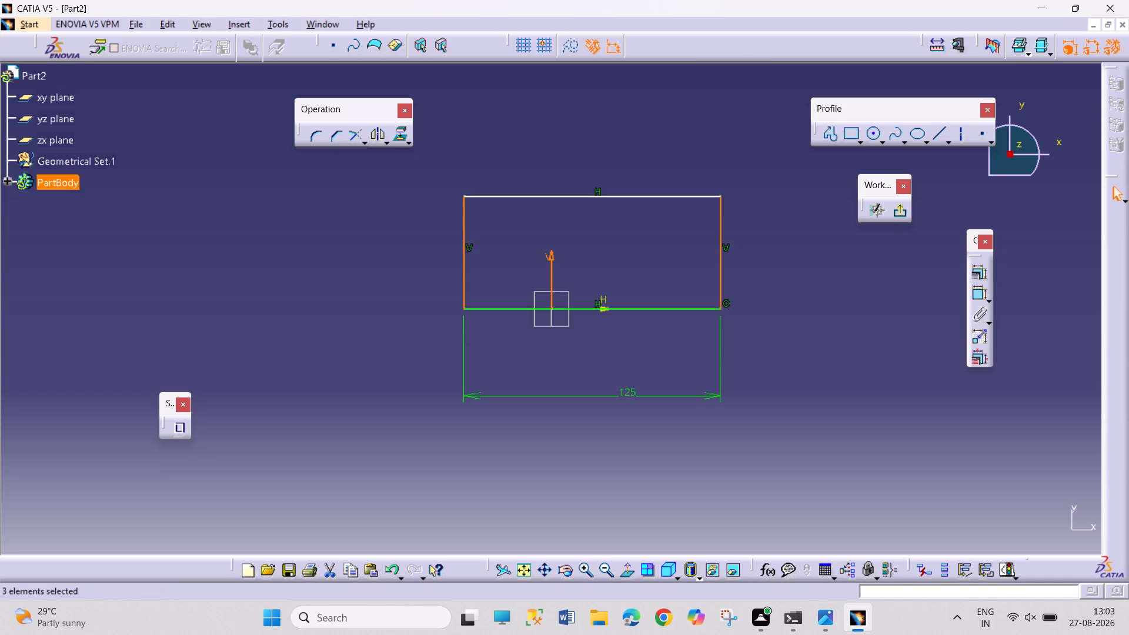
left_click(980, 274)
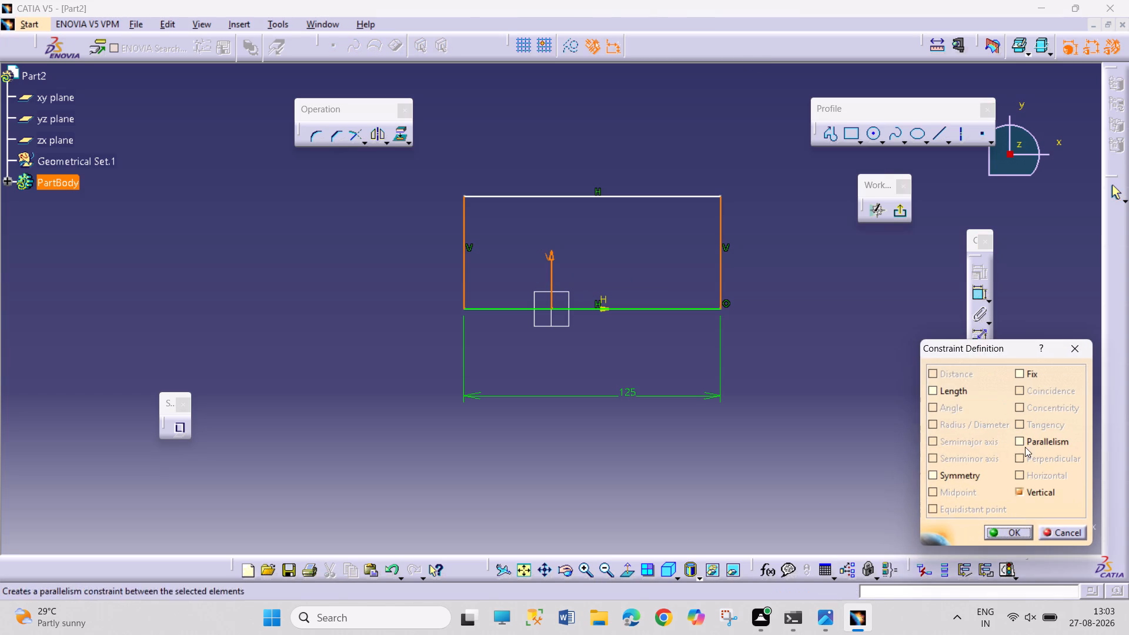
left_click(964, 477)
left_click(1003, 534)
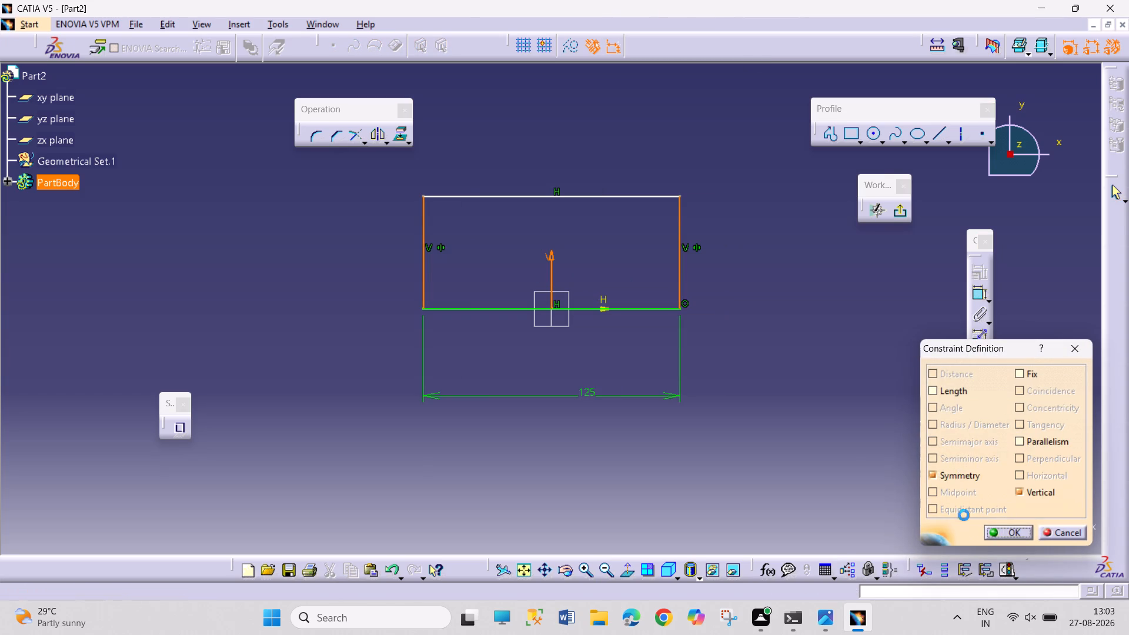
left_click(847, 477)
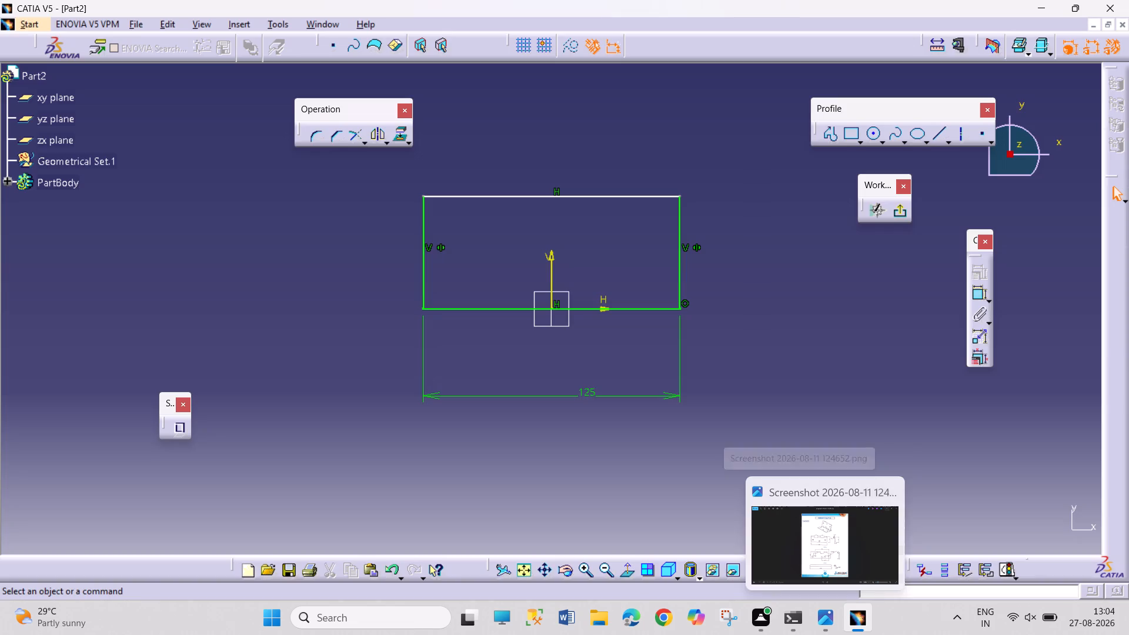
Dimension the rectangle's right side, set its length to 57 mm, and exit the sketch.
left_click(977, 302)
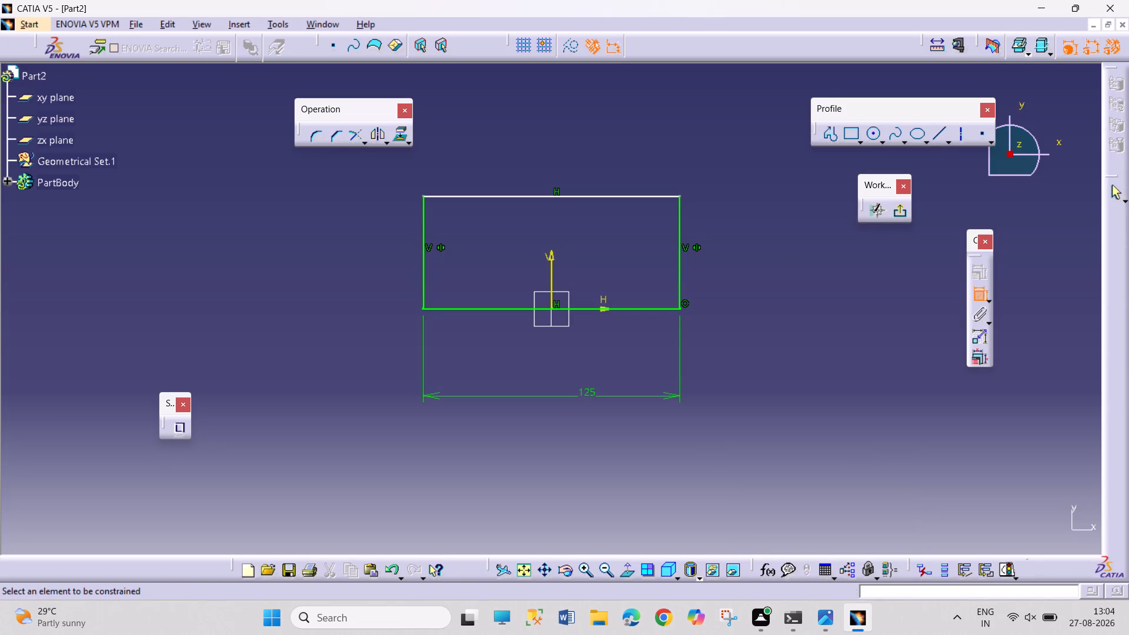
left_click(682, 261)
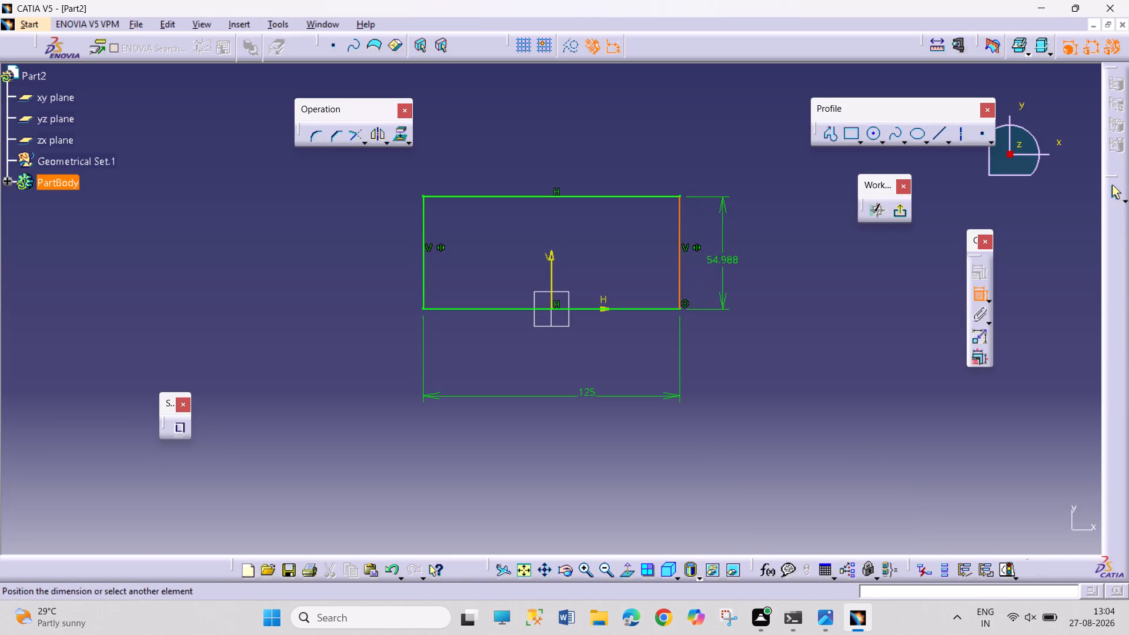
left_click(754, 270)
double_click(756, 265)
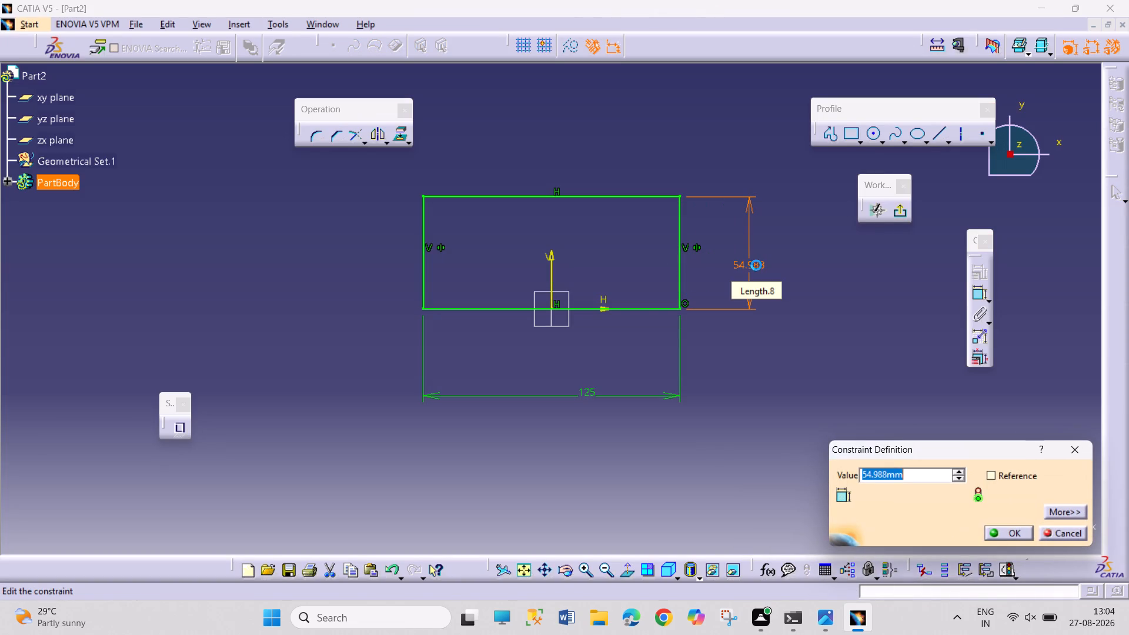
type("57")
key("Return")
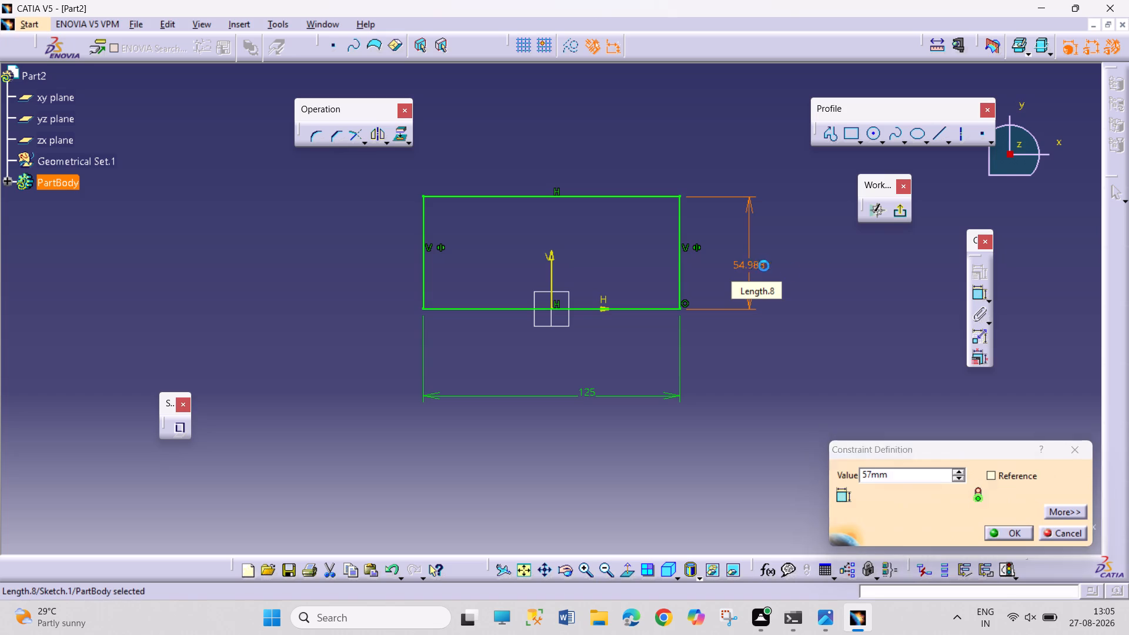
left_click(829, 308)
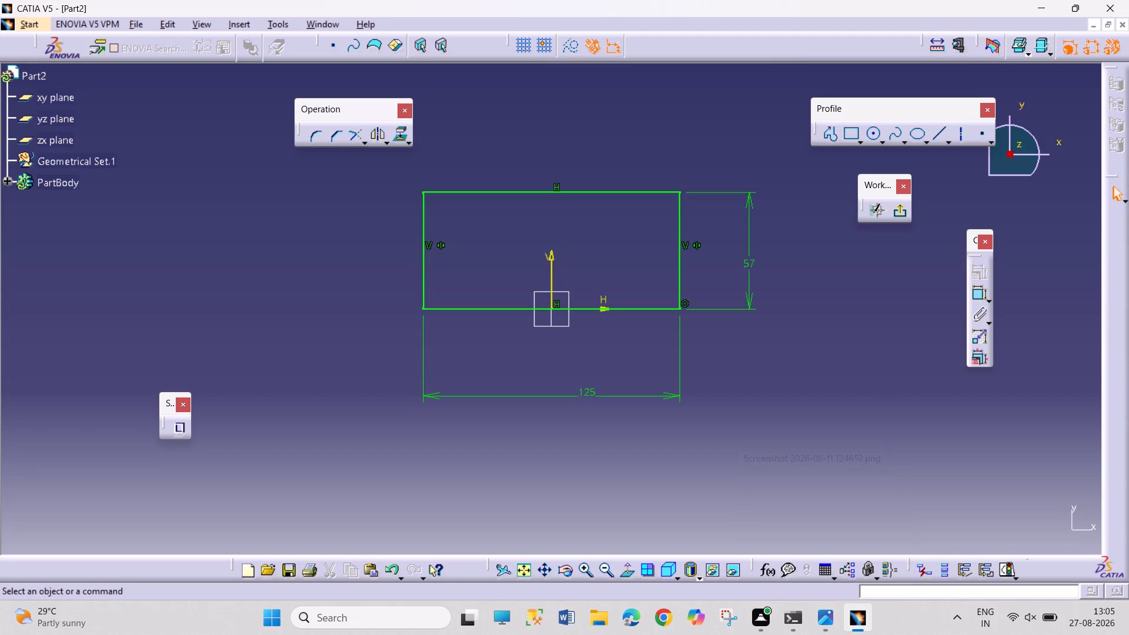
left_click(897, 216)
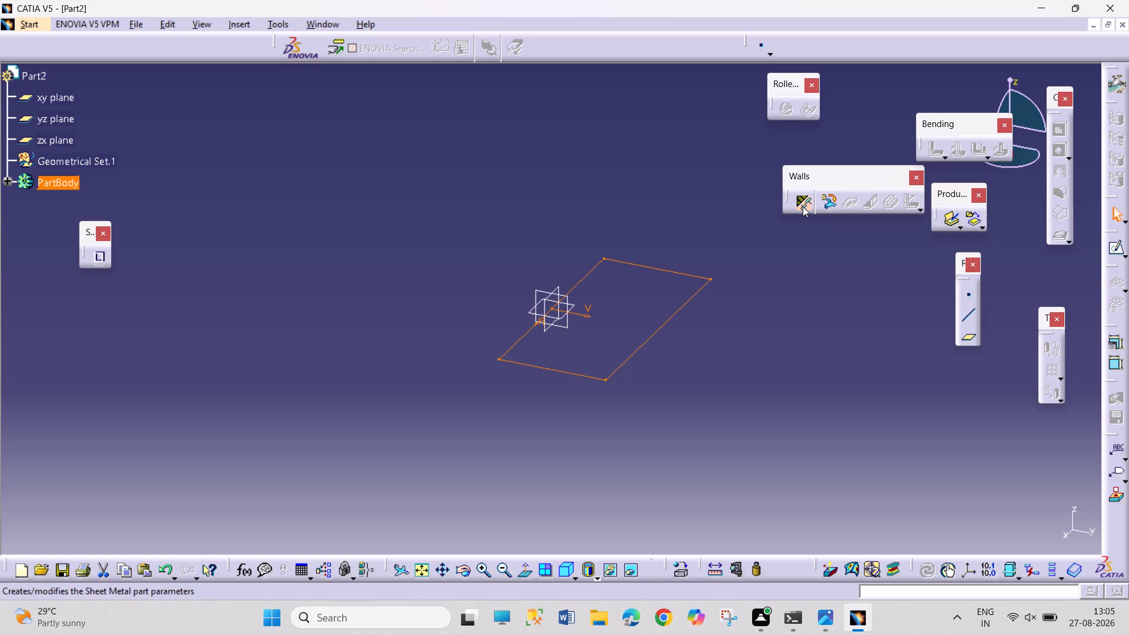
Define the sheet metal parameters with 2 mm thickness and a 4 mm default bend radius.
left_click(803, 206)
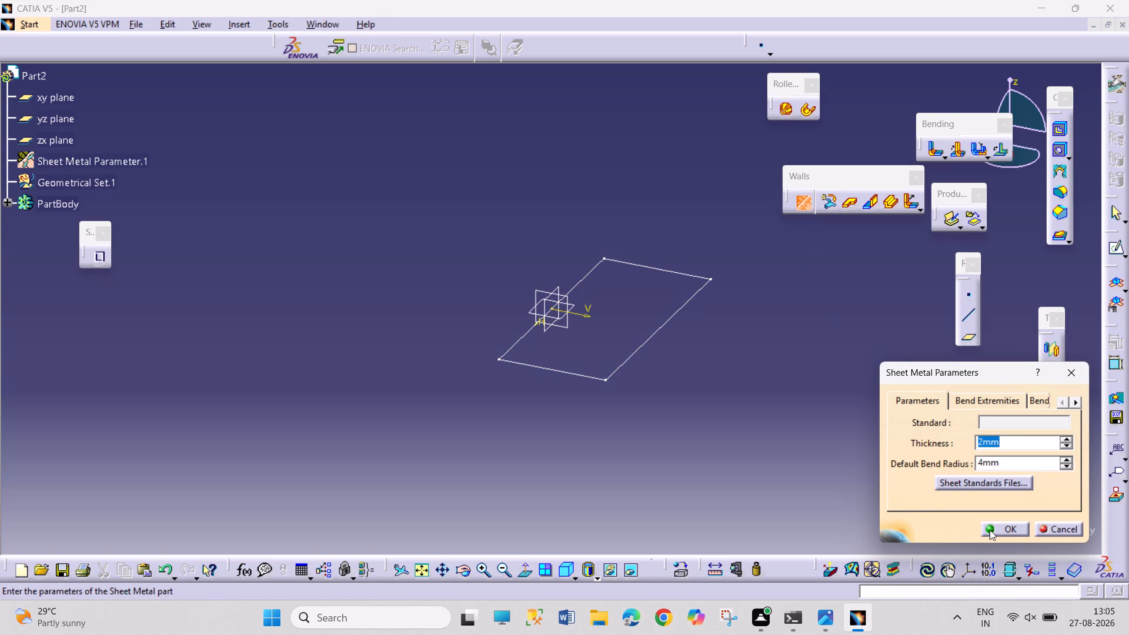
left_click(991, 532)
Create a wall from the 125 by 57 mm rectangle sketch.
left_click(845, 202)
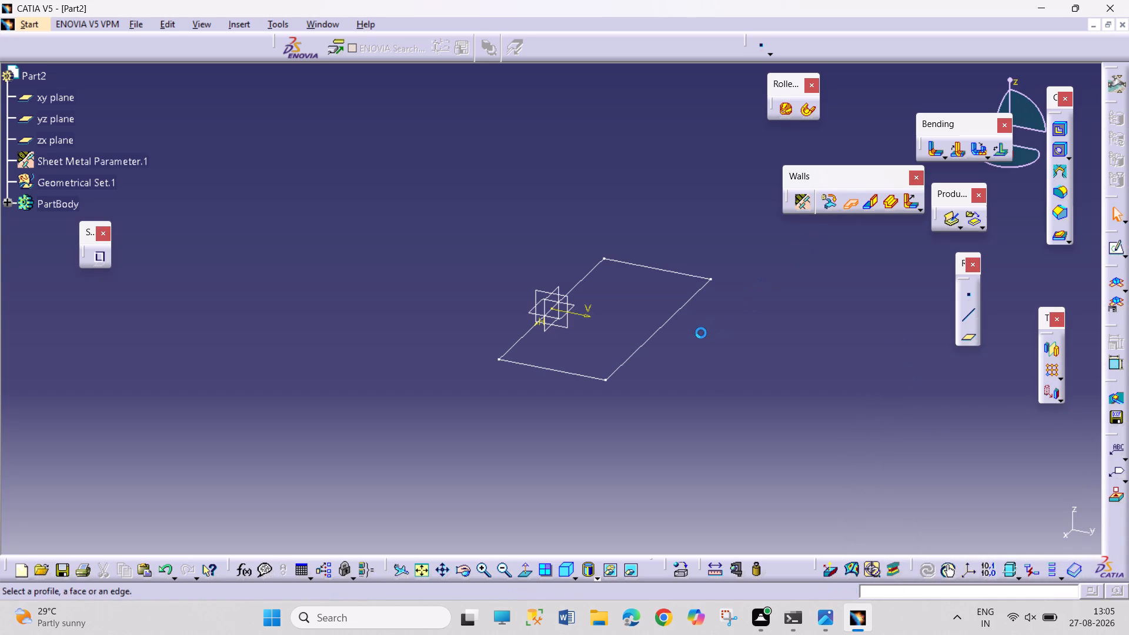
left_click(677, 314)
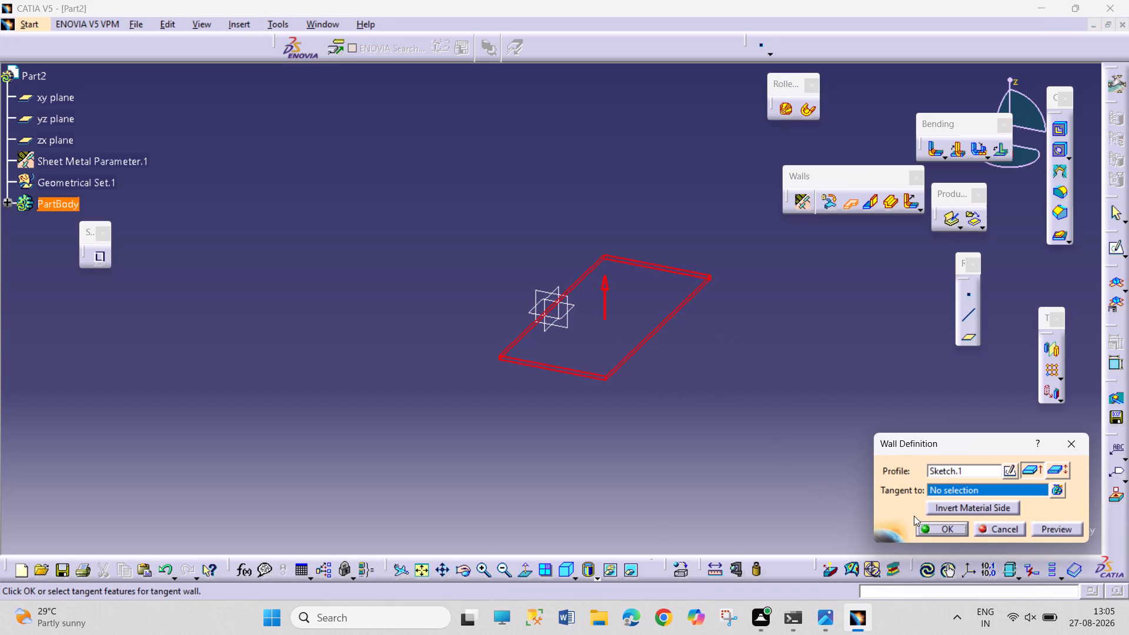
left_click(950, 530)
left_click(700, 436)
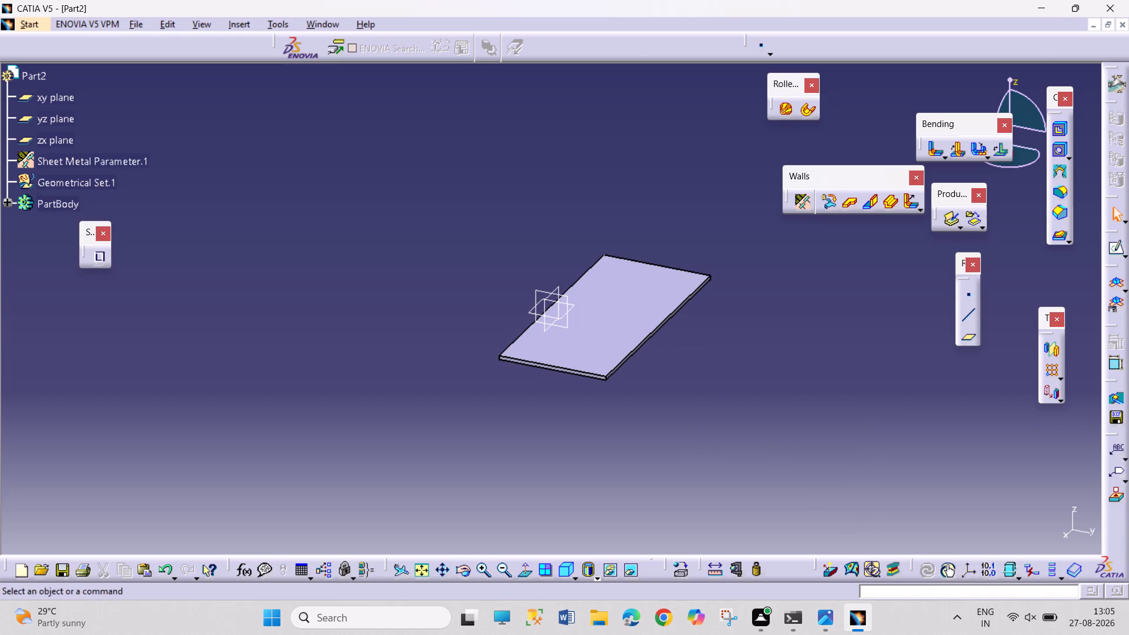
Open a sketch on the wall's top face and draw a rectangle about 23 mm wide across the upper edge, left of the vertical axis.
left_click(617, 305)
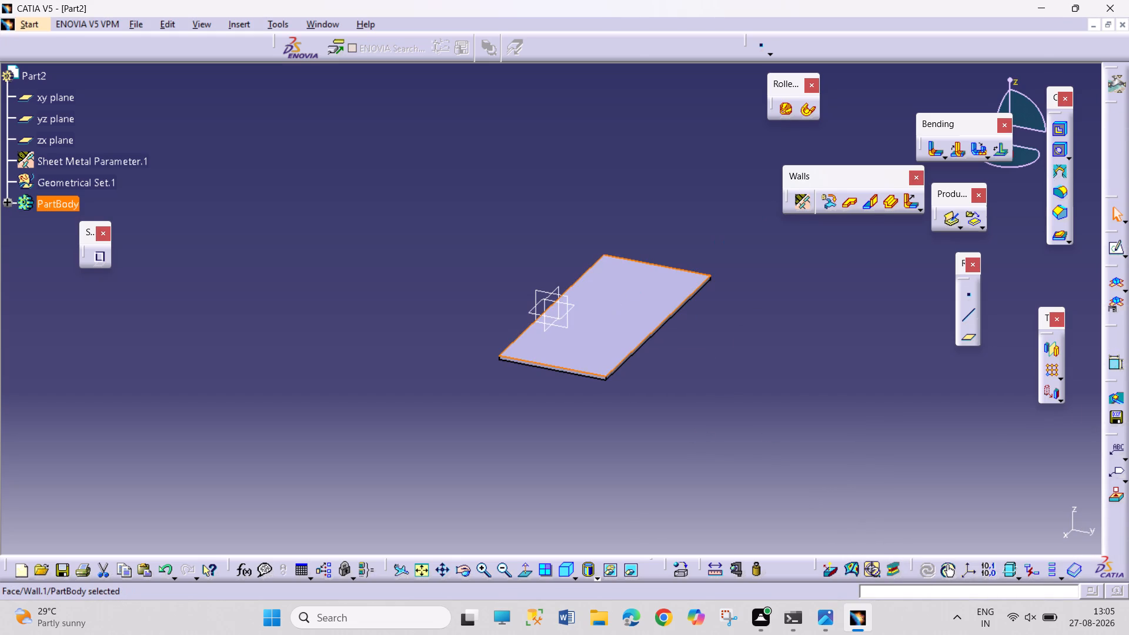
left_click(1114, 250)
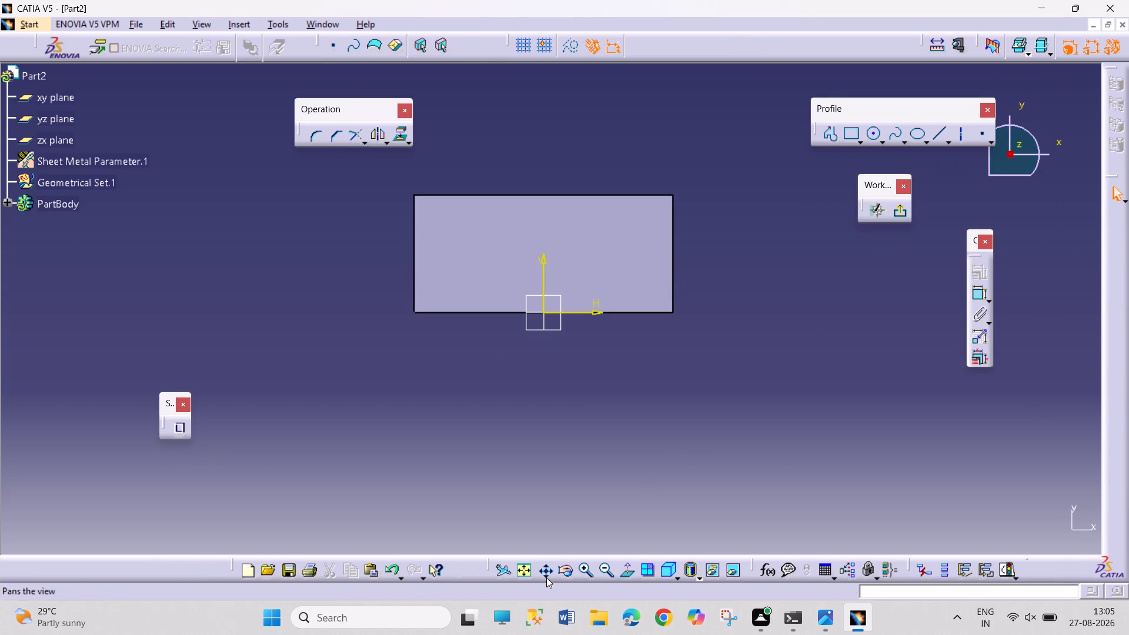
left_click(526, 571)
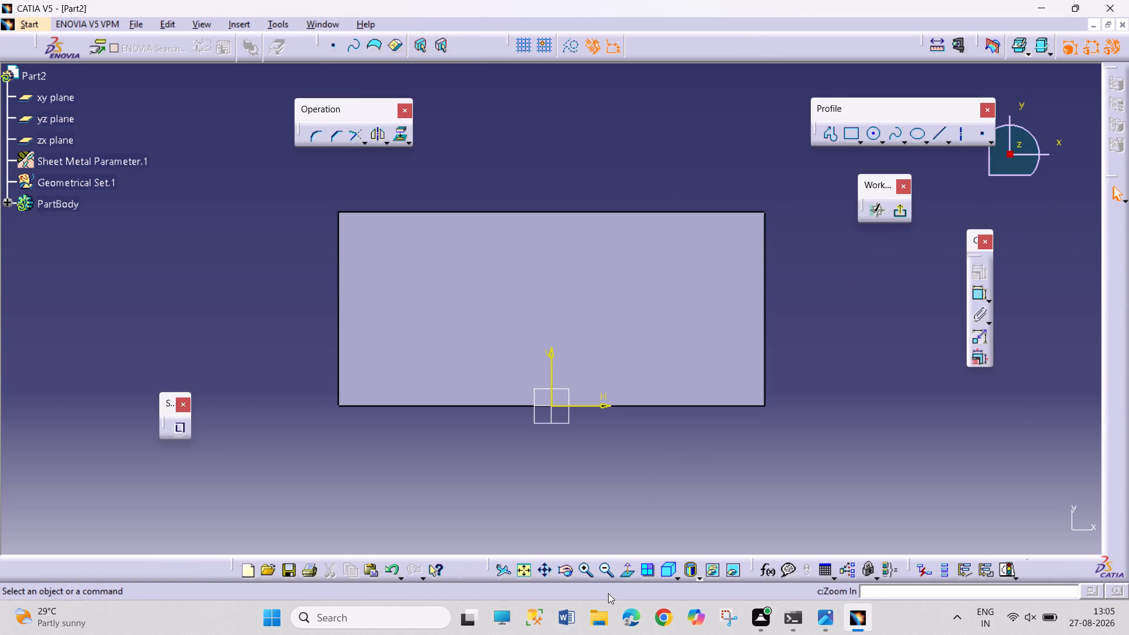
left_click(850, 137)
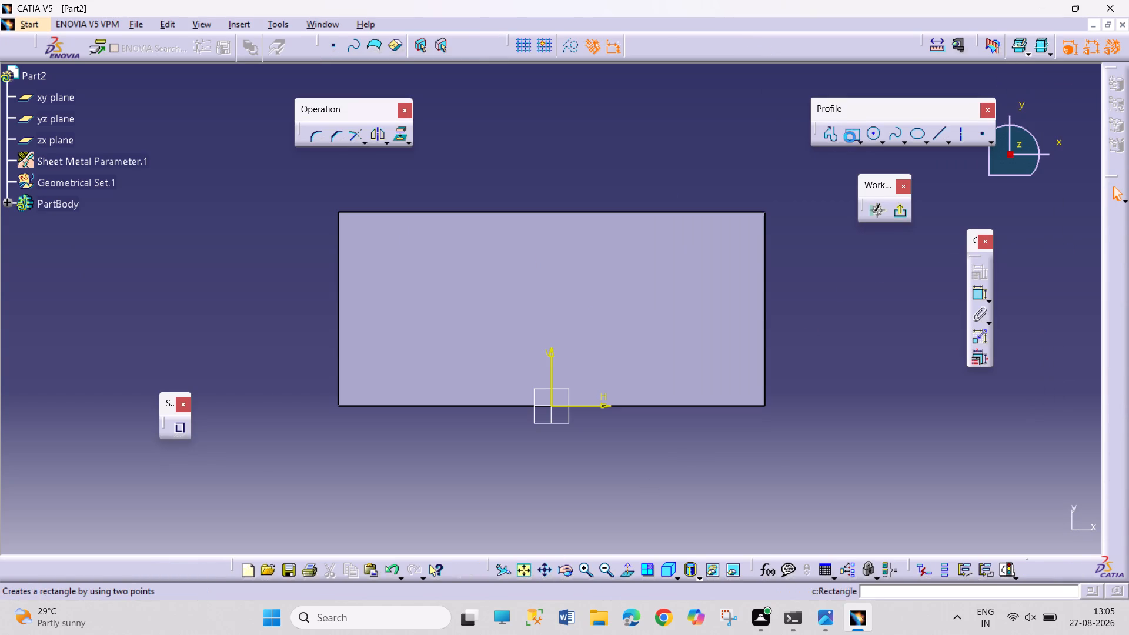
left_click(426, 187)
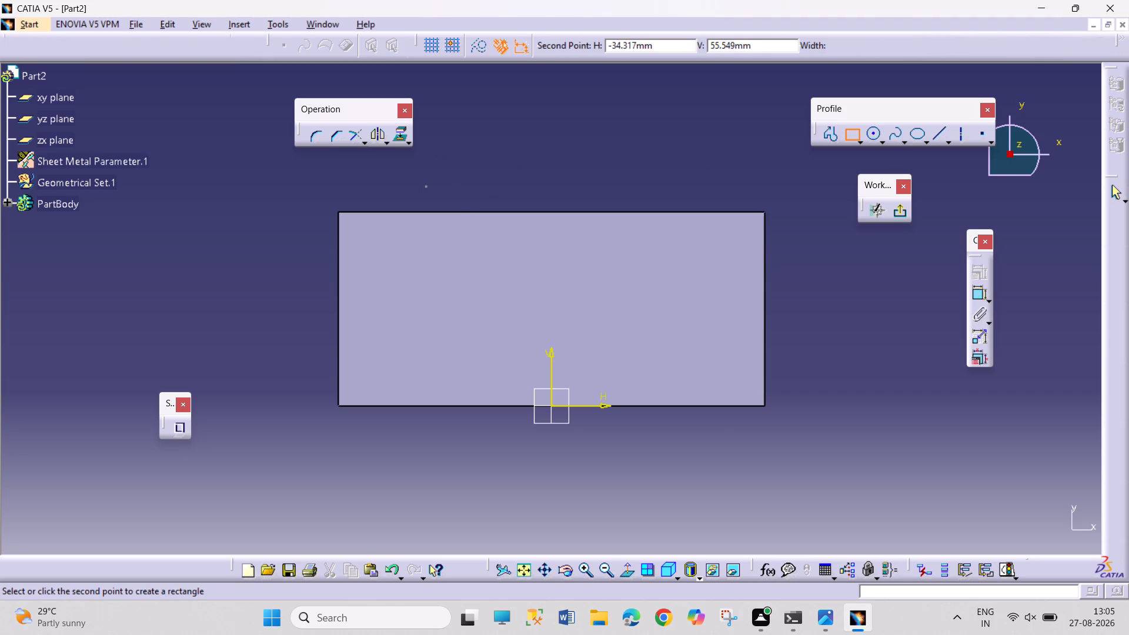
left_click(503, 248)
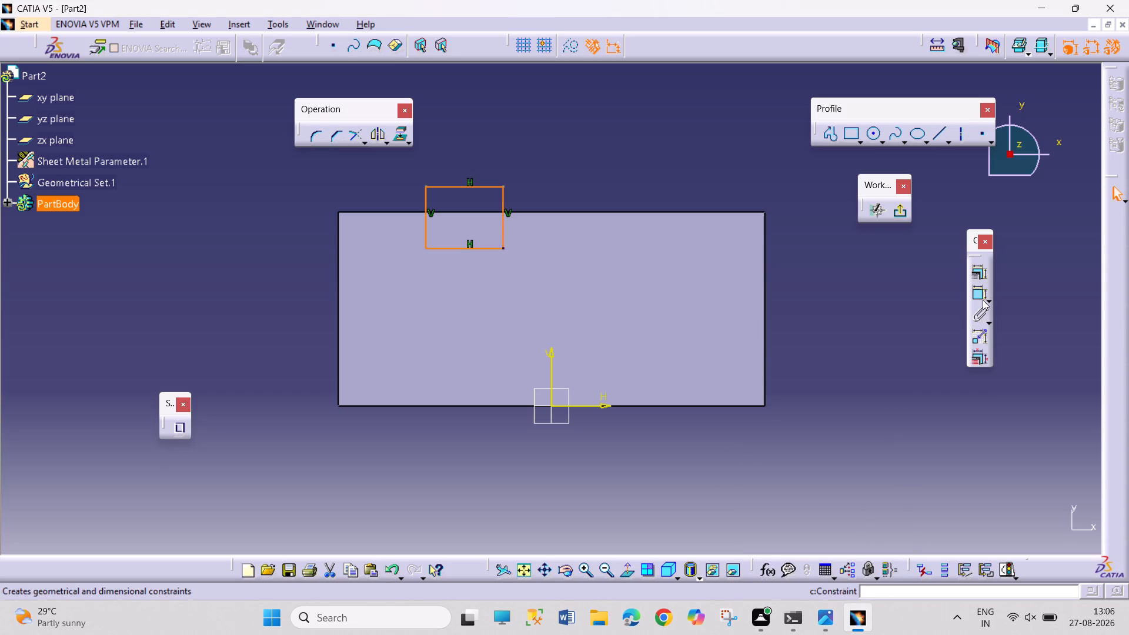
Dimension the small rectangle's top side and set its width to 25 mm.
left_click(977, 296)
left_click(486, 188)
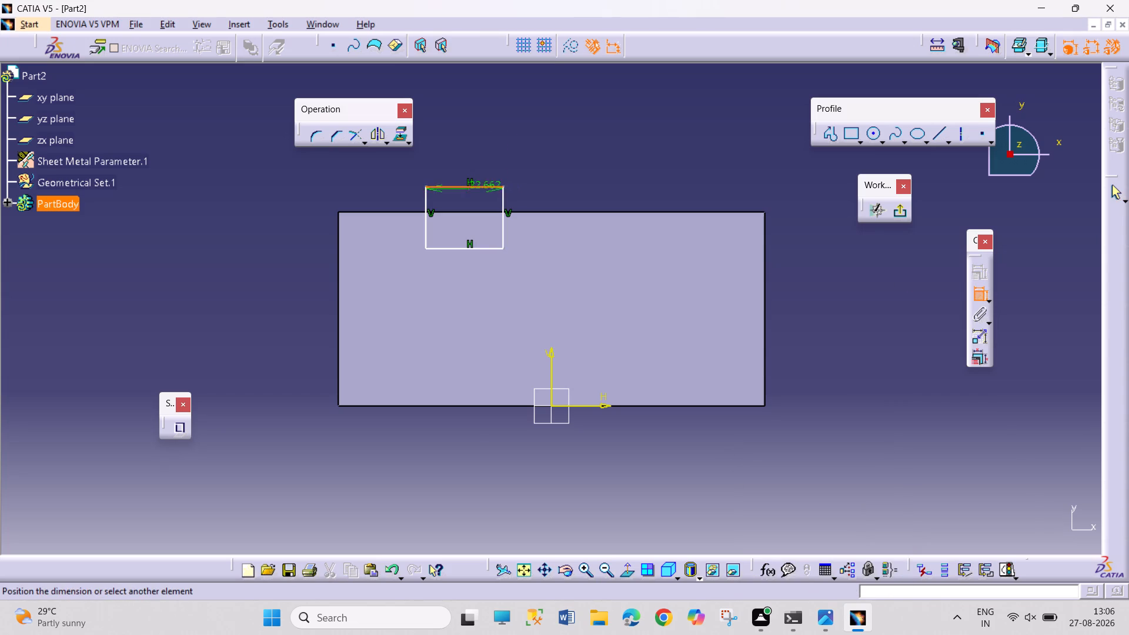
left_click(560, 150)
double_click(565, 145)
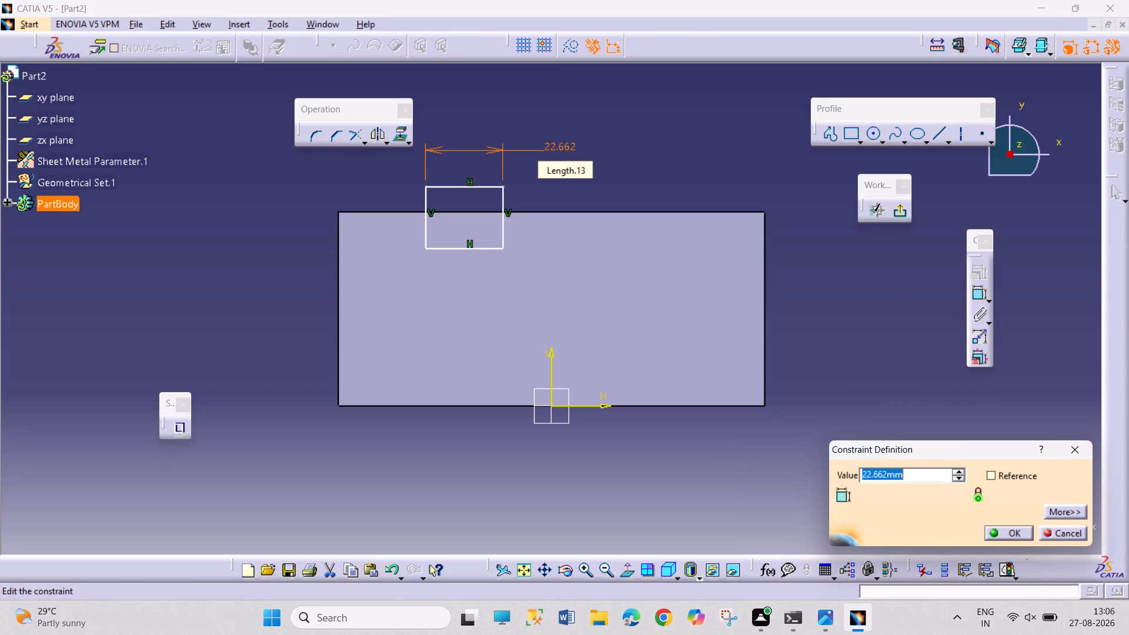
type("25")
key("Return")
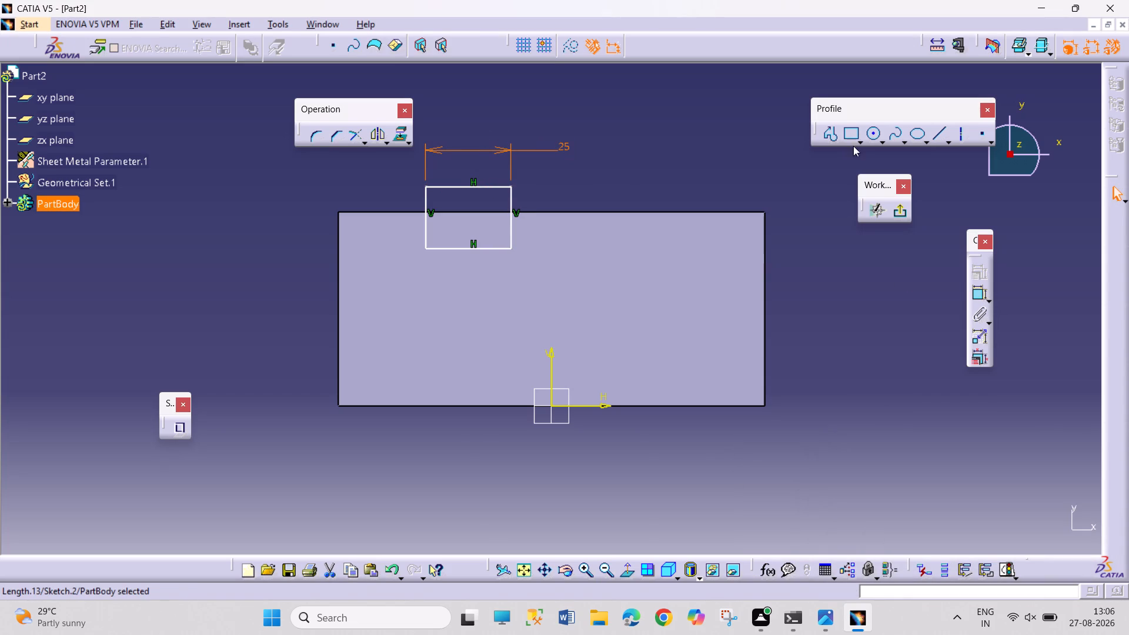
Draw a second rectangle about 20 mm wide across the plate's upper edge, right of the vertical axis and level with the first.
left_click(847, 135)
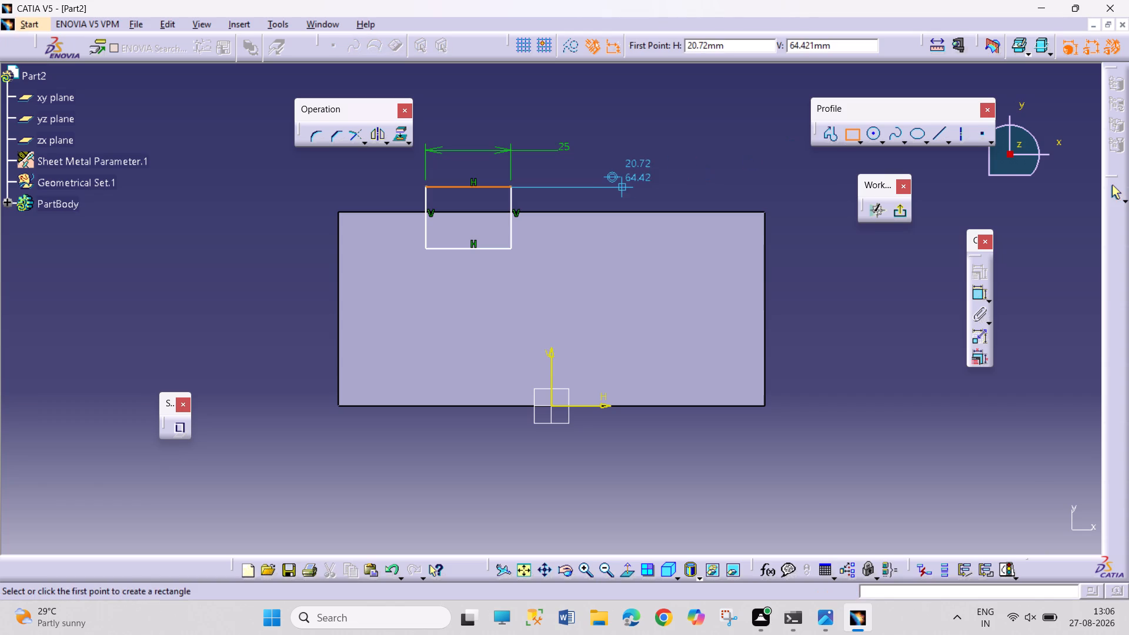
left_click(627, 184)
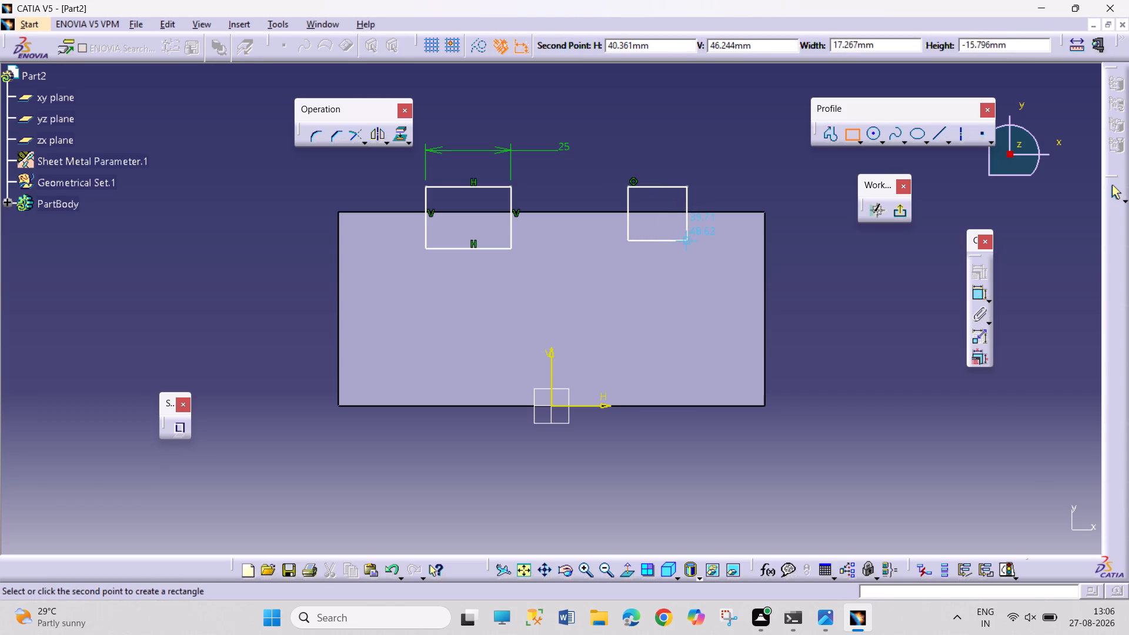
left_click(695, 245)
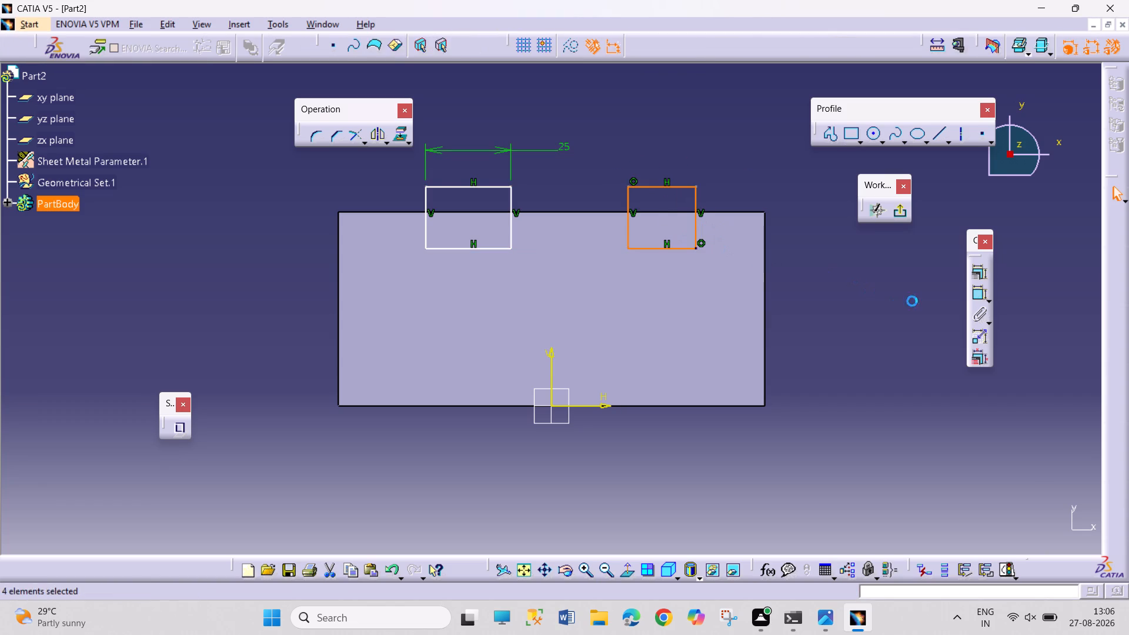
Dimension the second rectangle's top side and set its width to 25 mm.
left_click(979, 293)
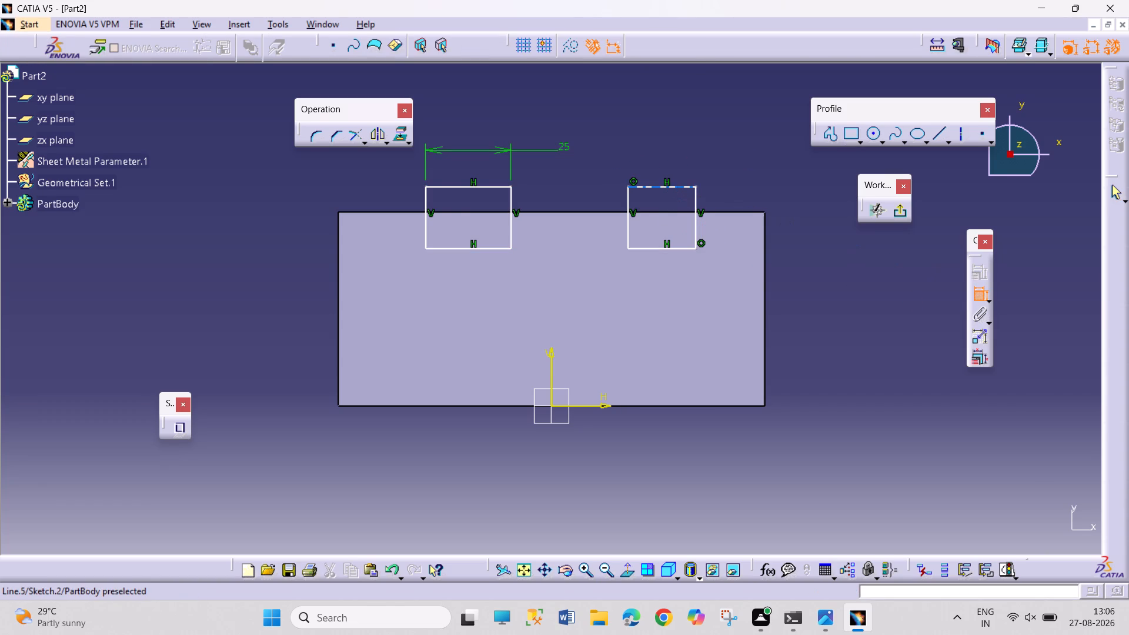
left_click(673, 189)
left_click(750, 153)
double_click(754, 148)
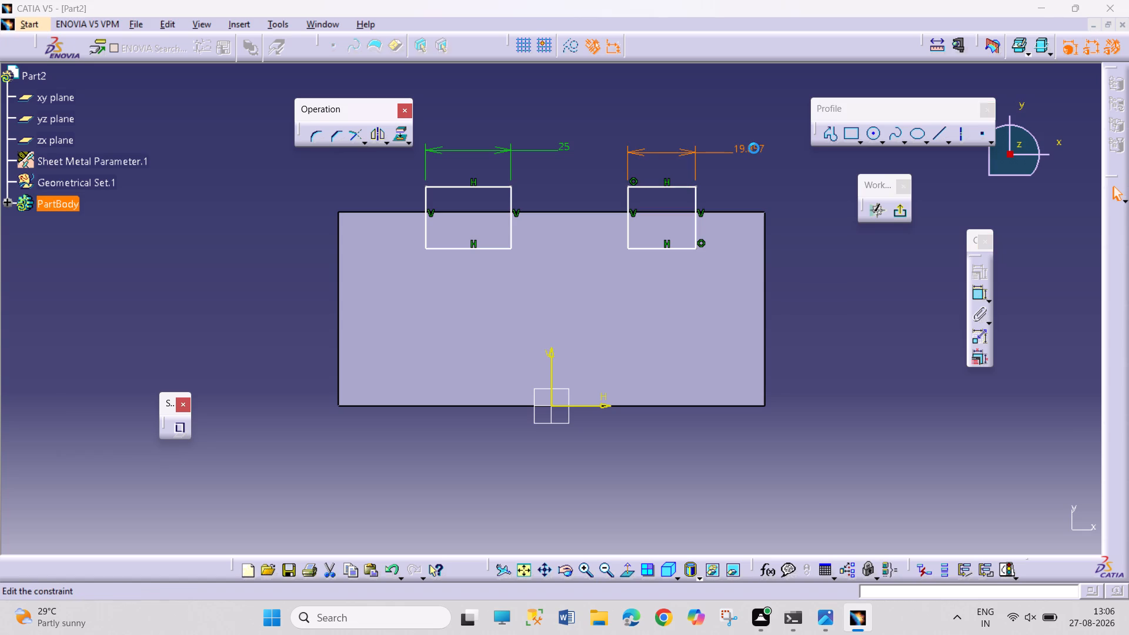
type("25")
key("Return")
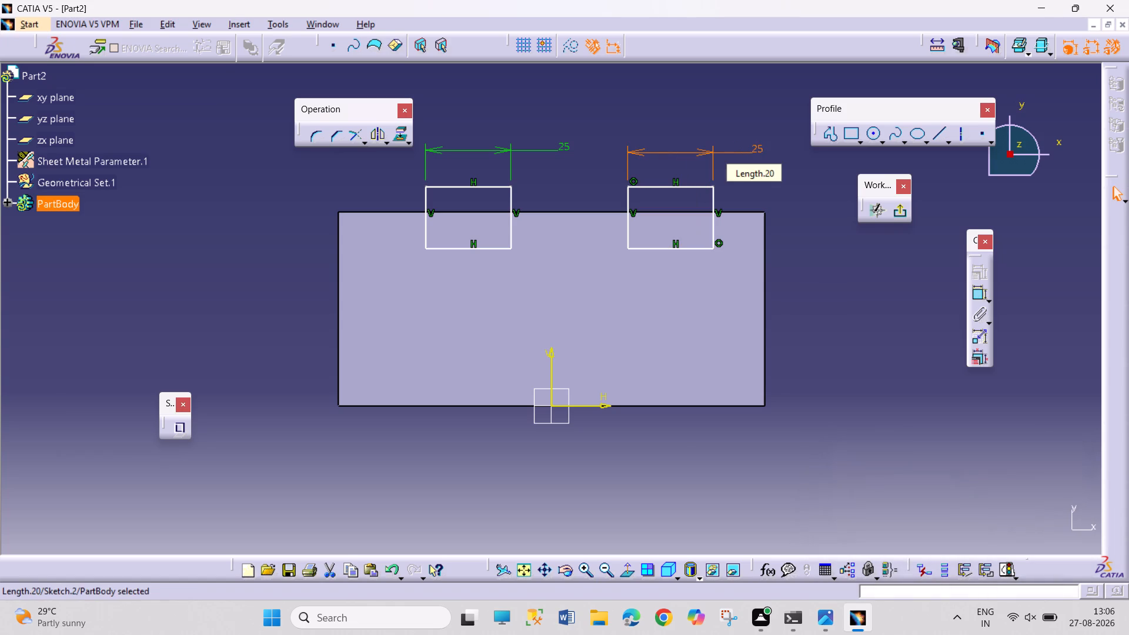
left_click_drag(860, 425, 869, 418)
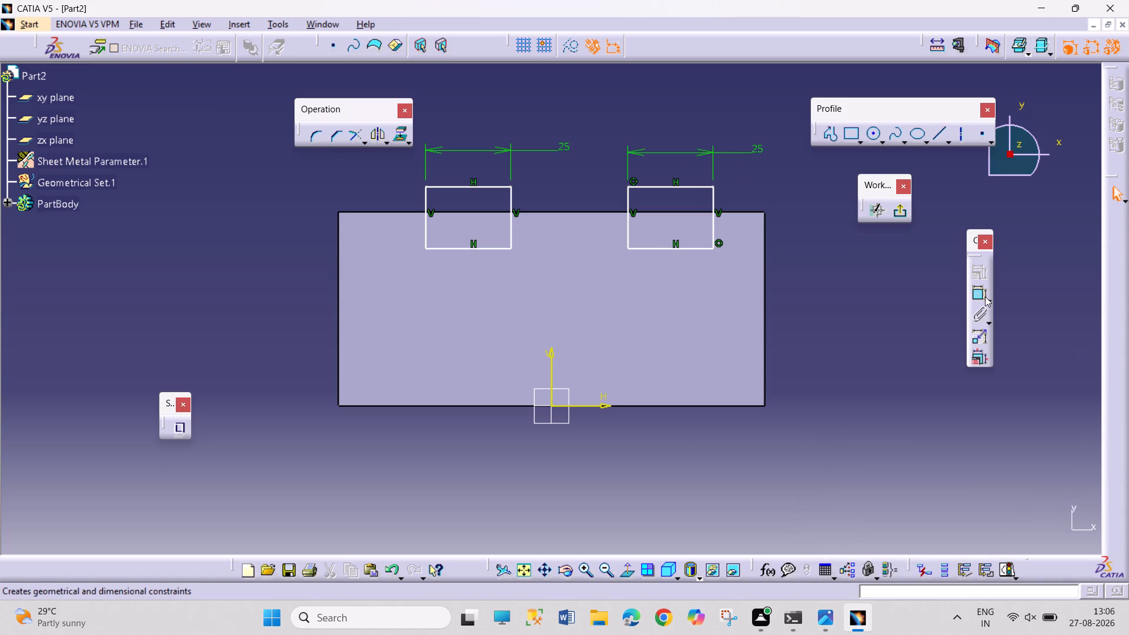
Dimension the distance from the second rectangle's outer side to the plate's nearest vertical edge and set it to 25 mm.
left_click(981, 296)
left_click(710, 225)
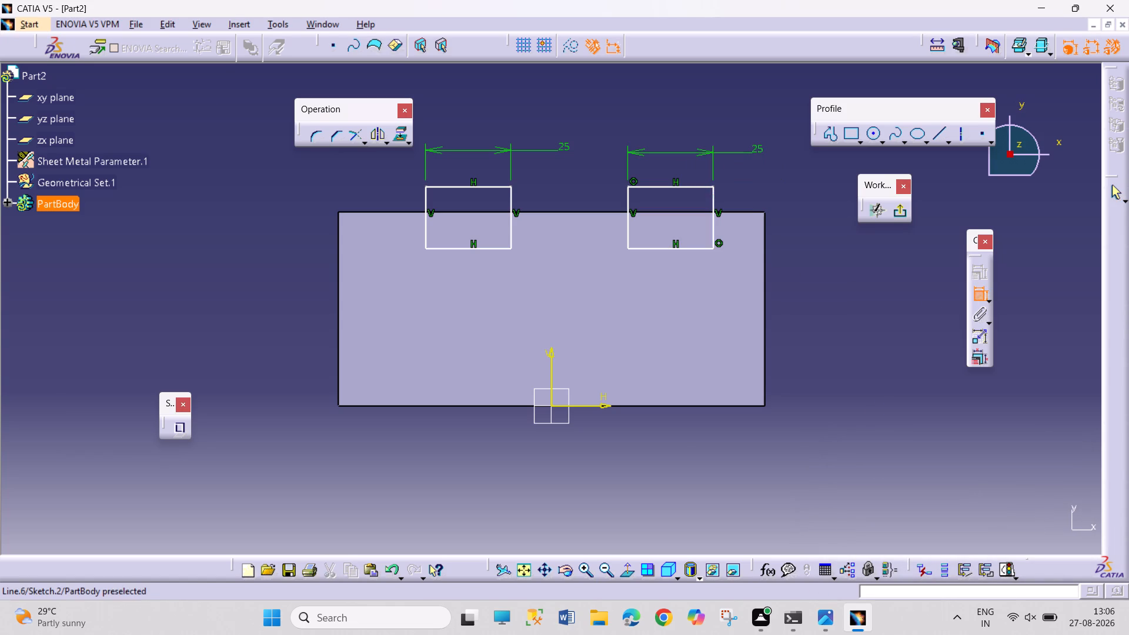
left_click(765, 258)
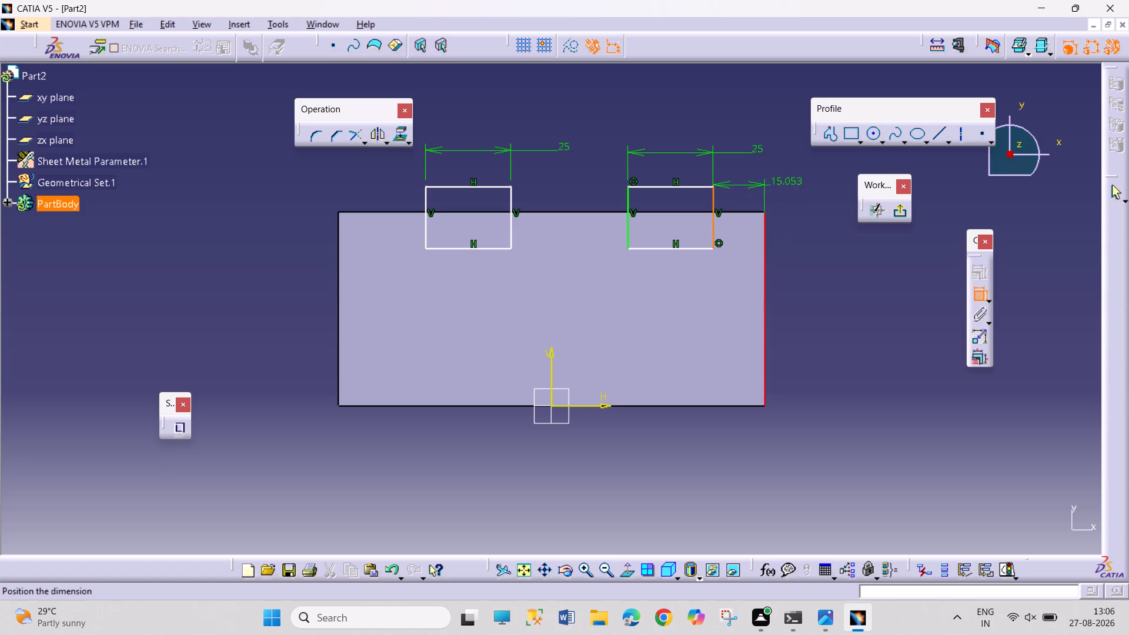
left_click(793, 179)
double_click(793, 175)
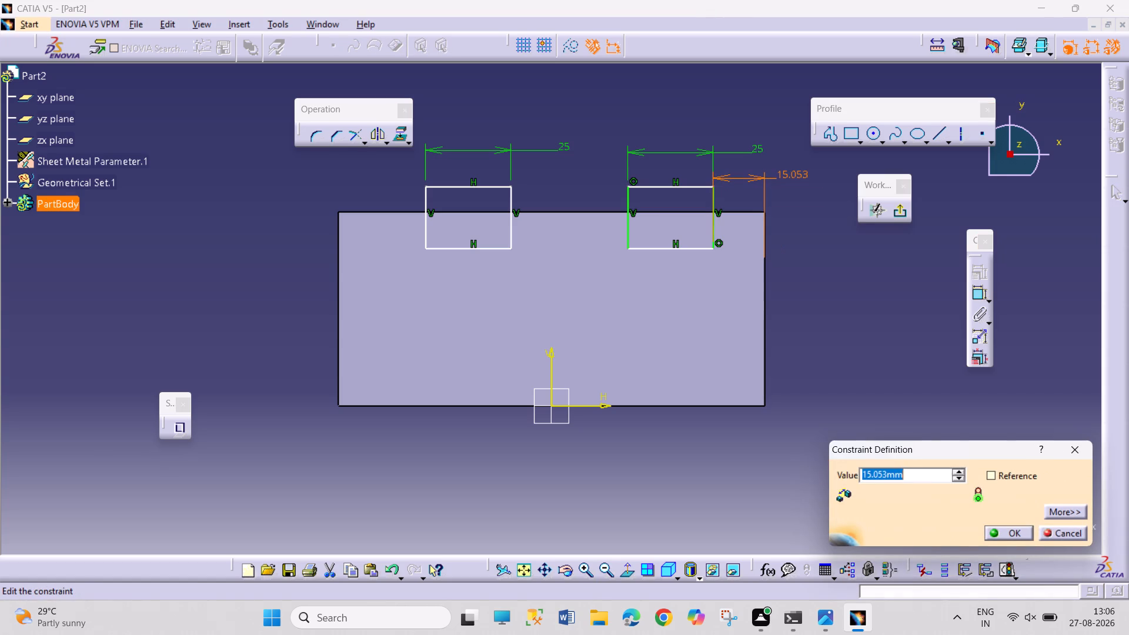
type("25")
key("Return")
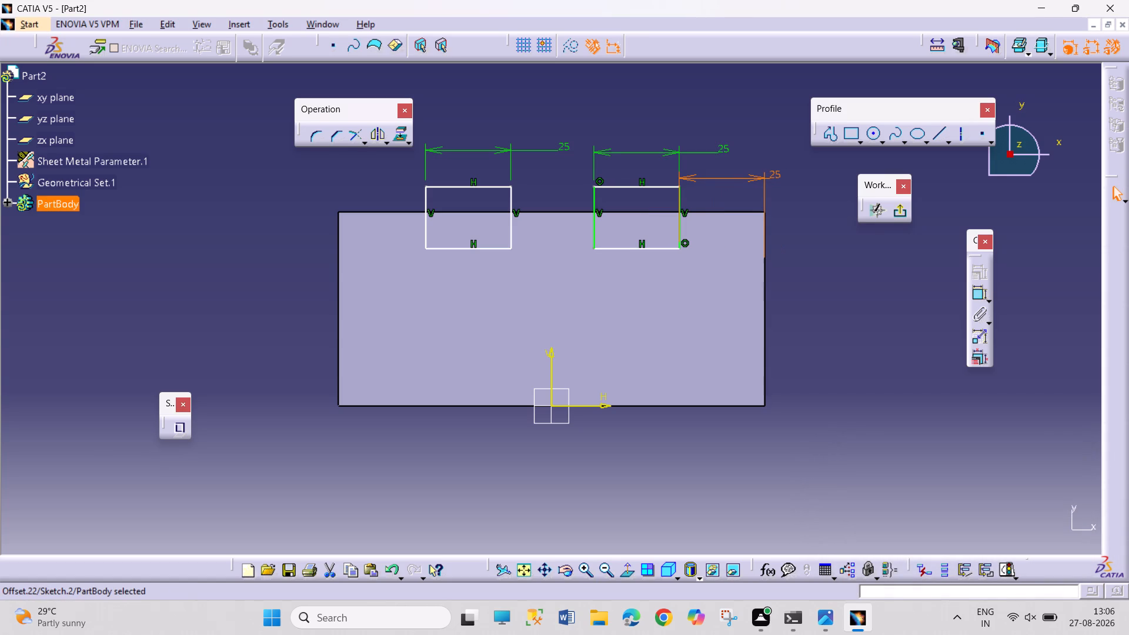
Dimension the gap between the facing sides of the two rectangles and set it to 25 mm.
left_click(976, 288)
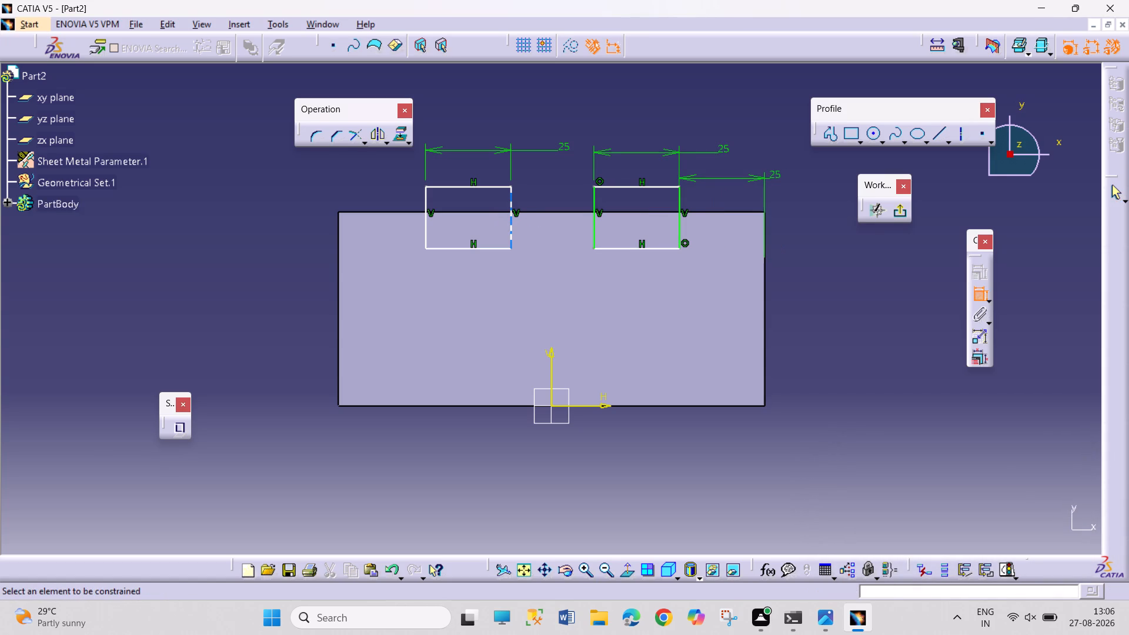
left_click(512, 211)
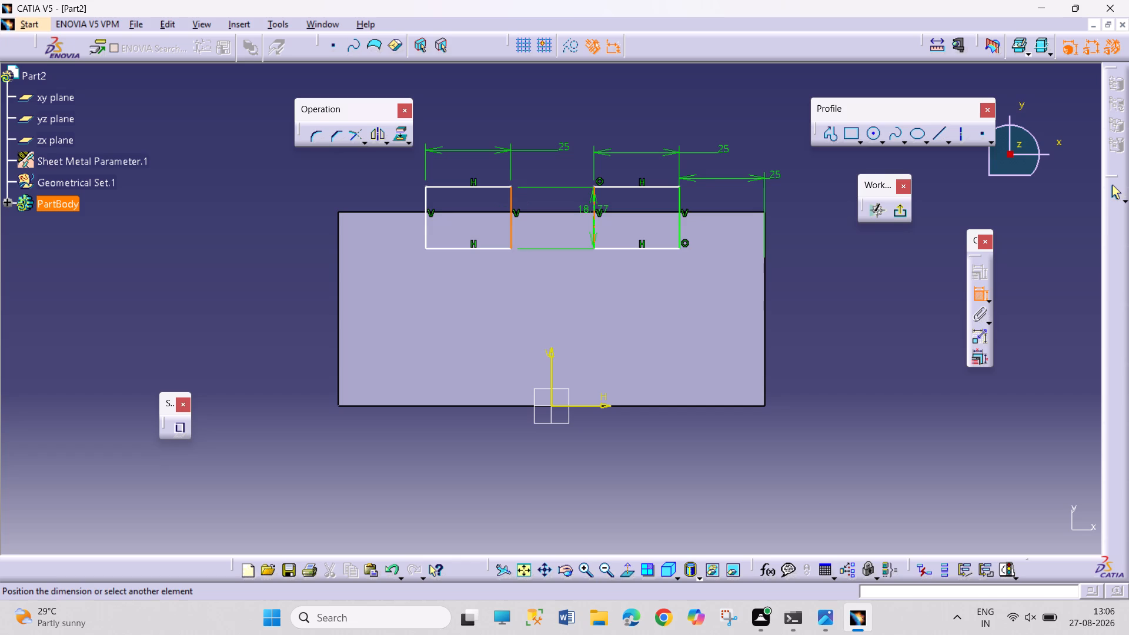
left_click(593, 218)
left_click(550, 195)
double_click(552, 192)
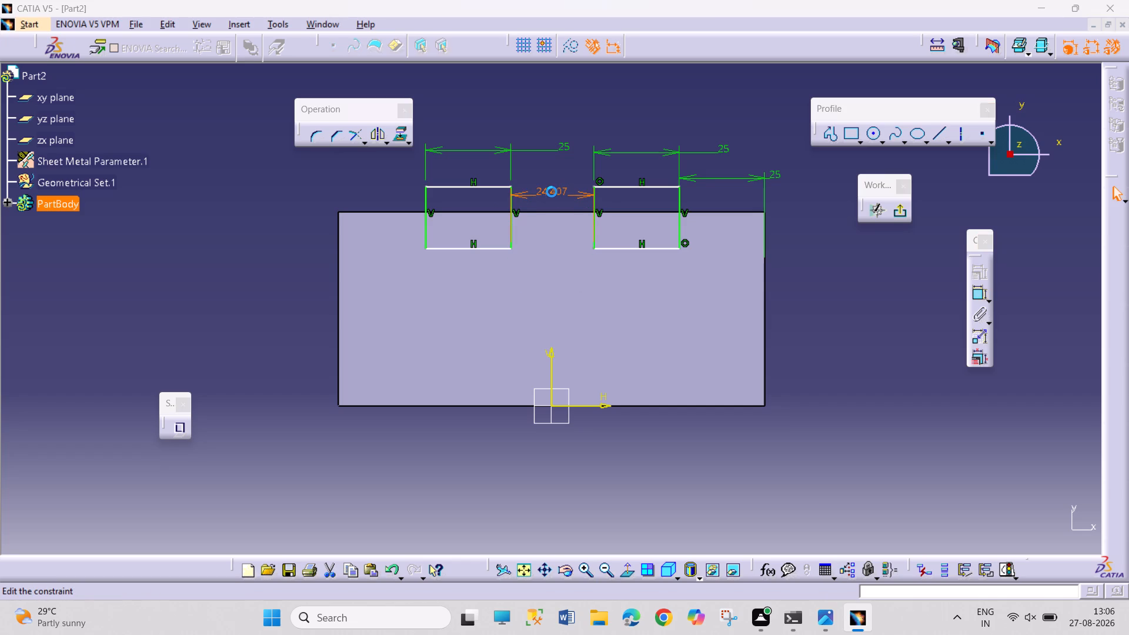
type("25")
key("Return")
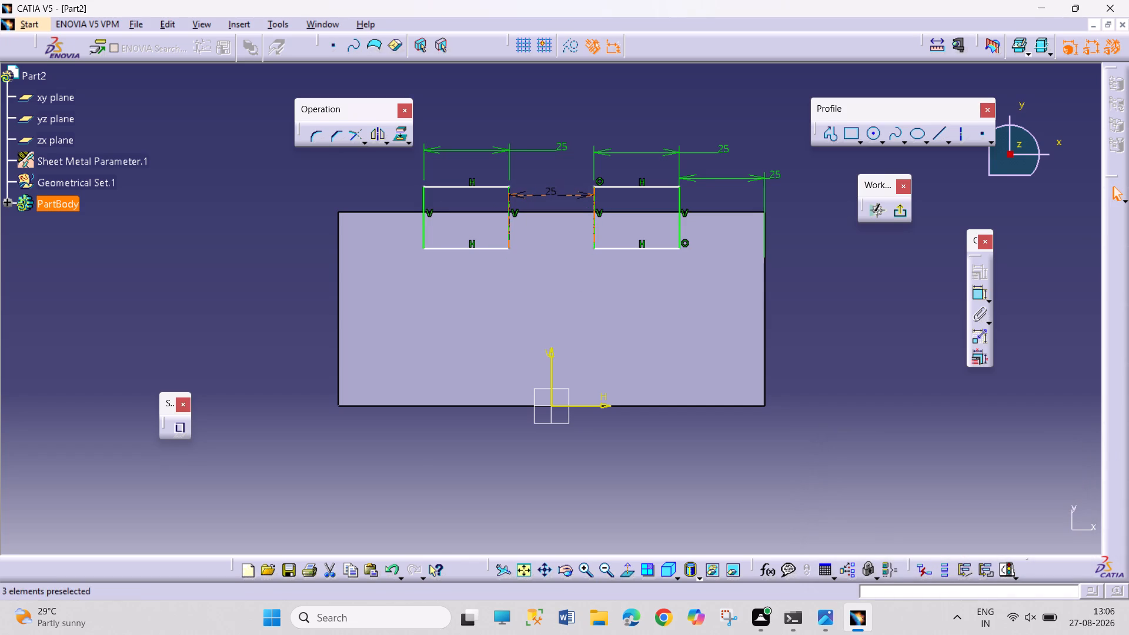
left_click(912, 328)
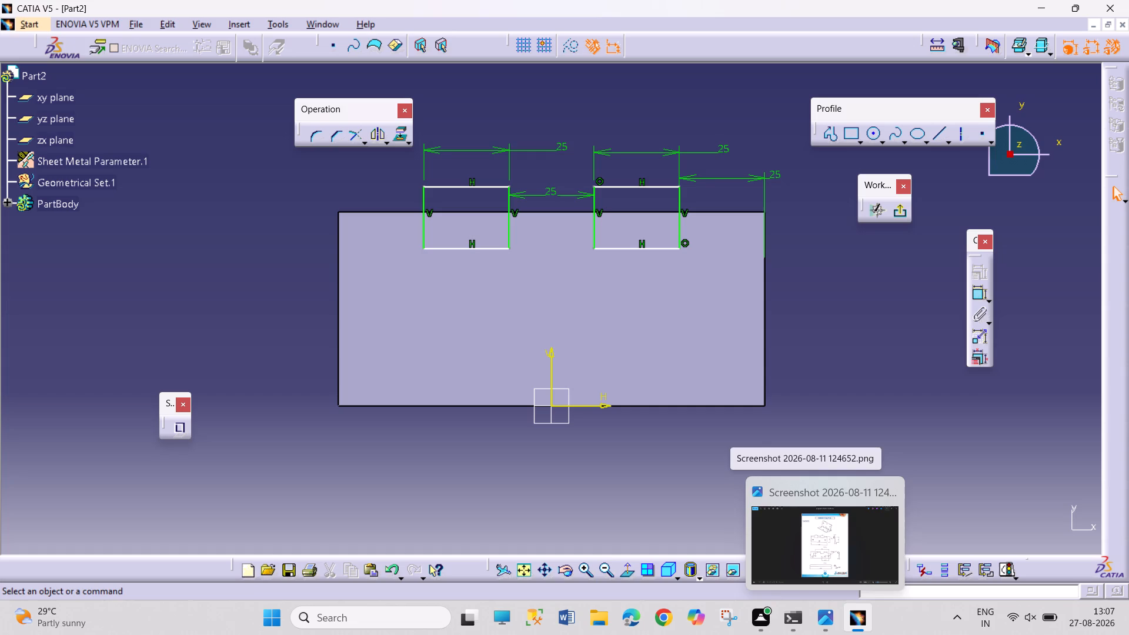
Dimension the height of the rectangle right of the vertical axis and set it to 5 mm.
left_click(975, 290)
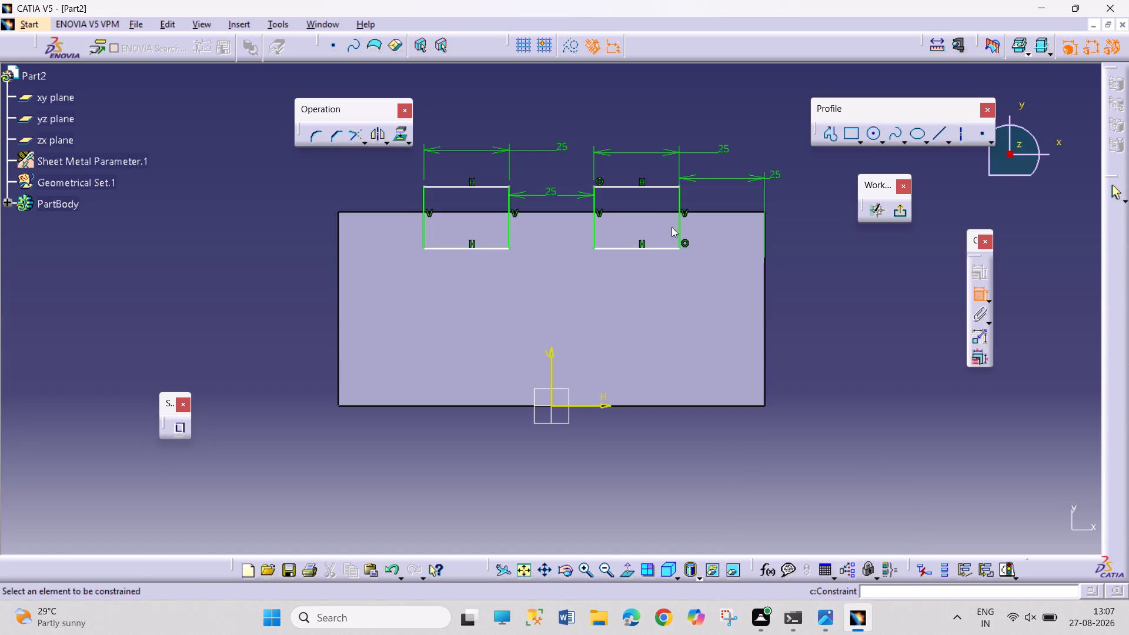
left_click(679, 201)
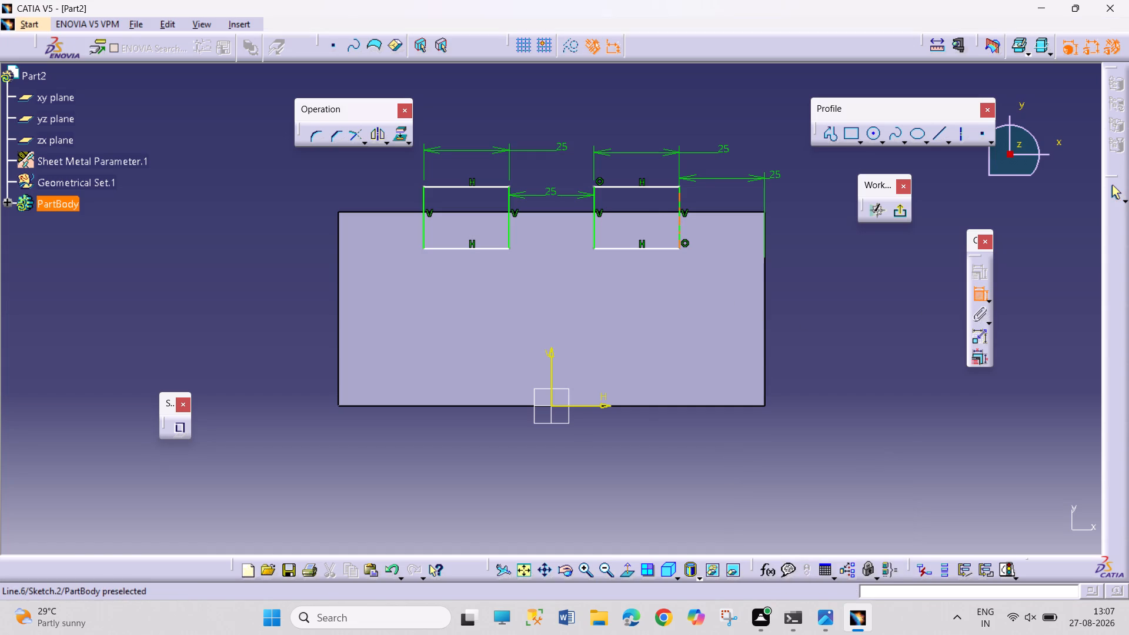
left_click(809, 233)
double_click(811, 230)
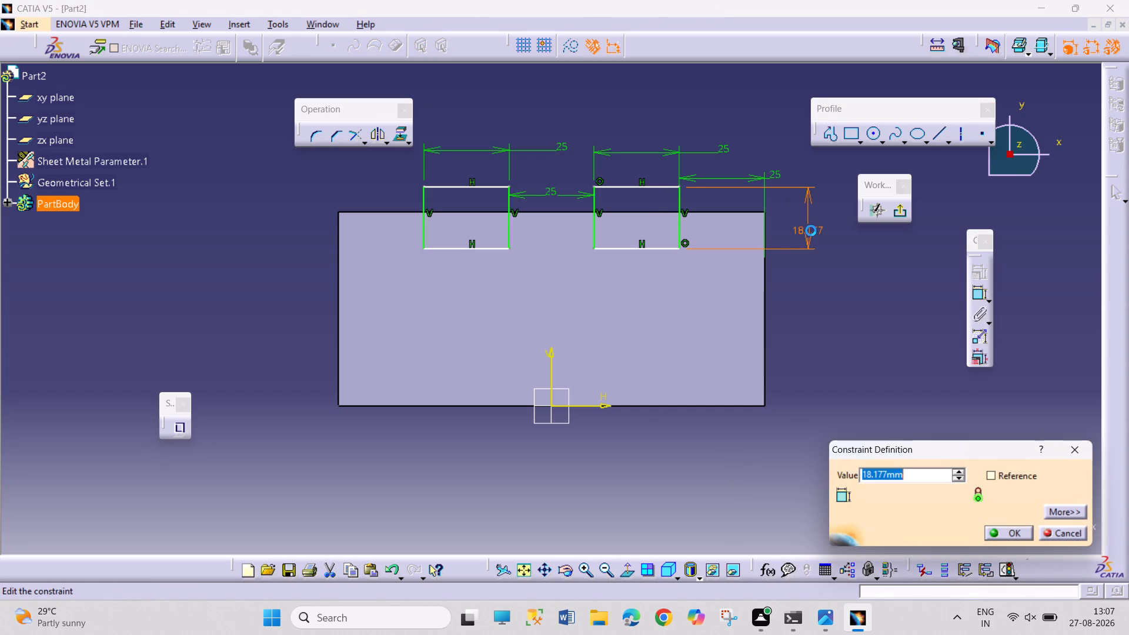
key("5")
key("Return")
left_click(821, 282)
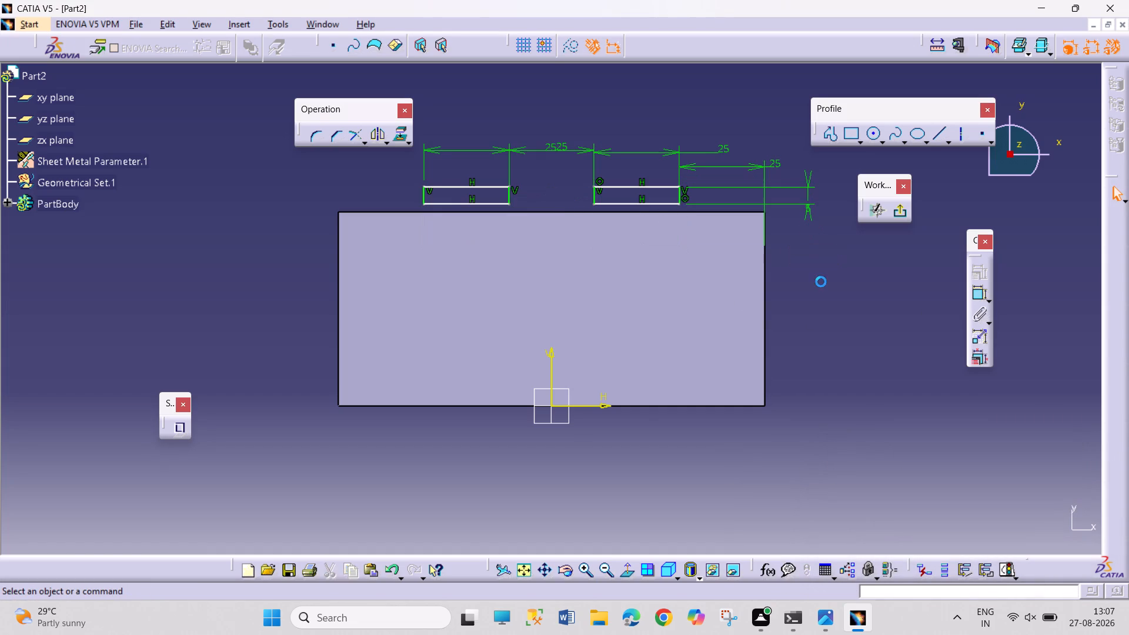
Make the top side of the rectangle right of the vertical axis coincident with the plate's upper edge.
left_click(654, 186)
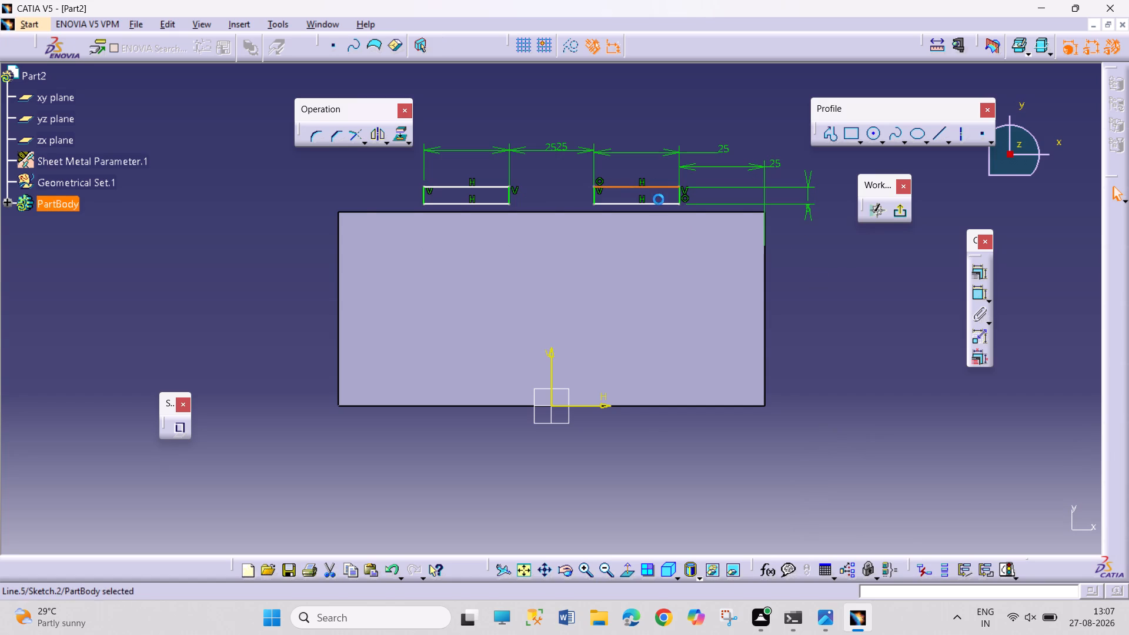
left_click(665, 213, "ctrl")
left_click(975, 275)
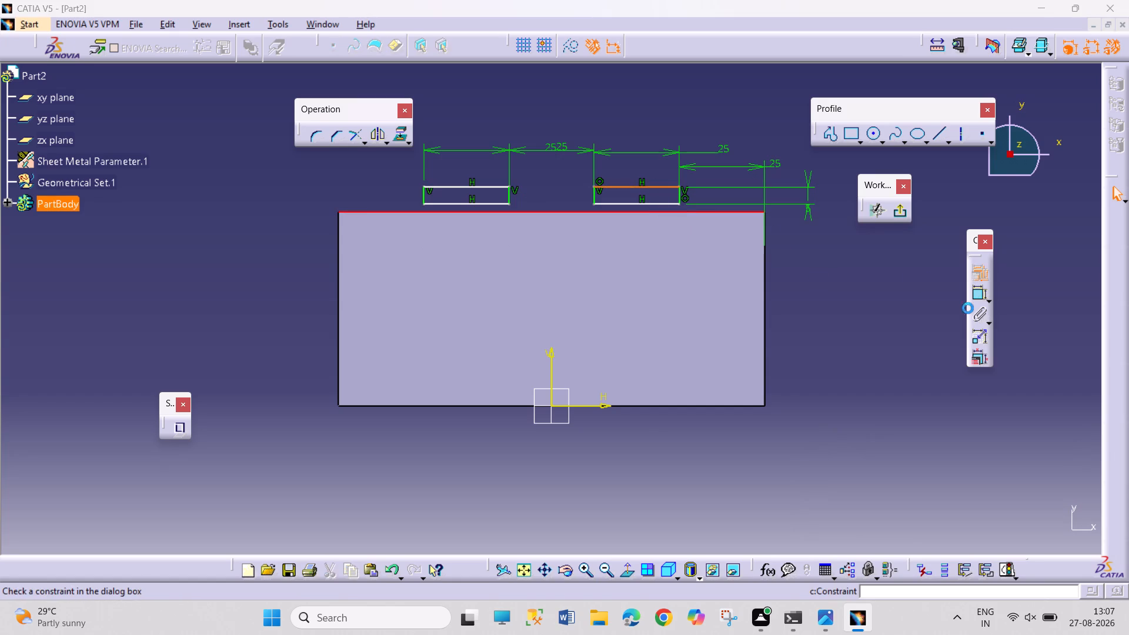
left_click(1026, 384)
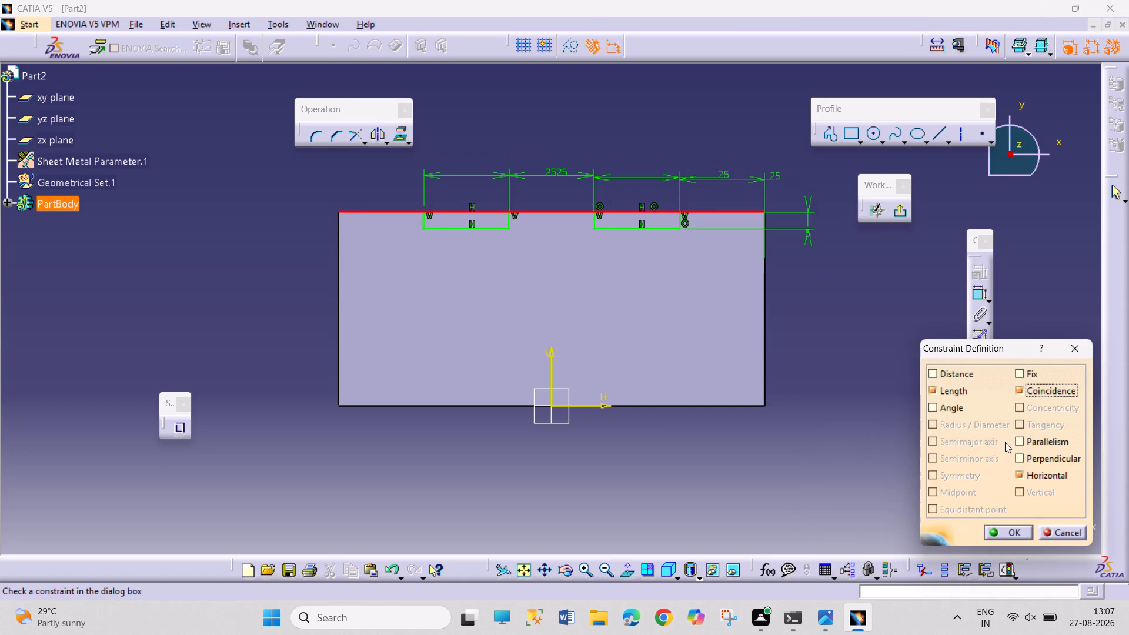
left_click(1002, 534)
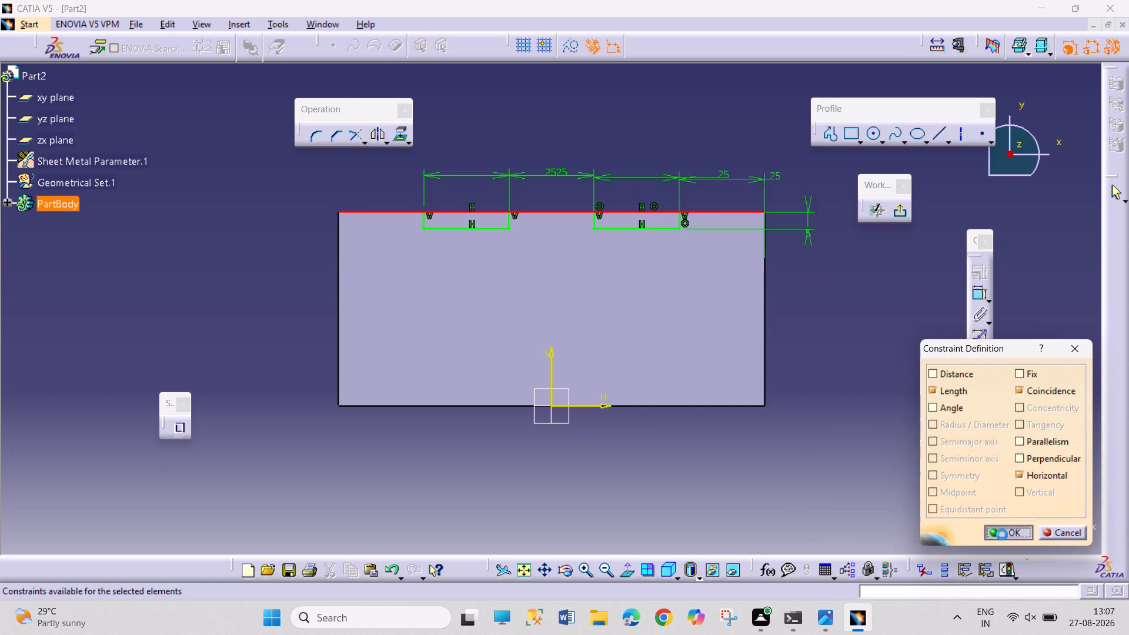
left_click(886, 431)
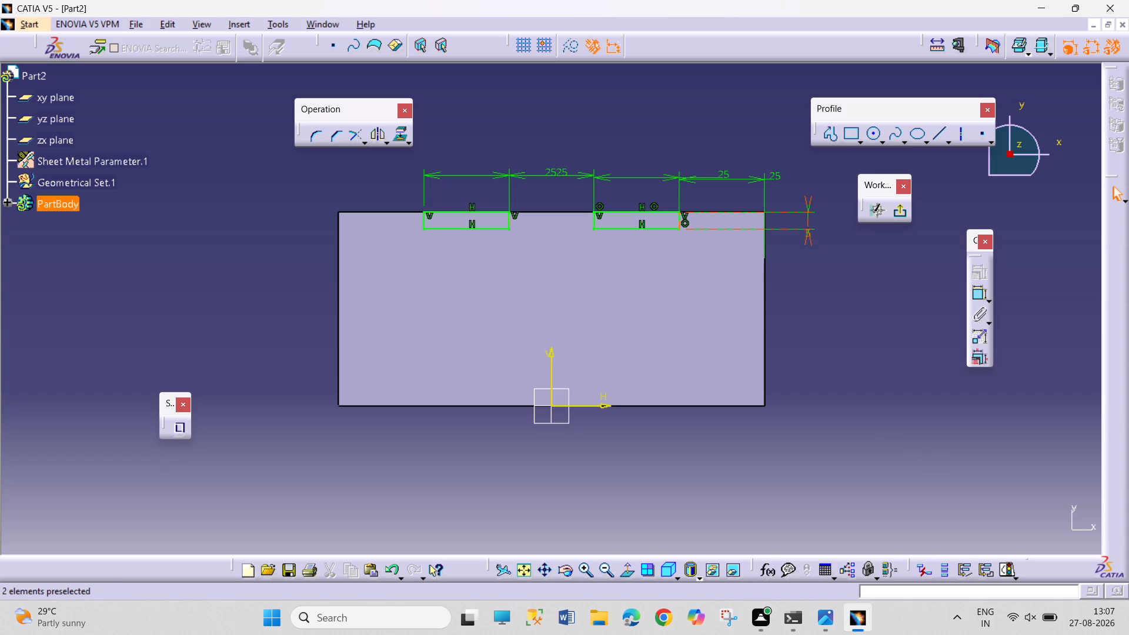
Move the rectangles' height dimension clear of its extension lines and set the height to 7 mm.
left_click_drag(810, 236, 819, 282)
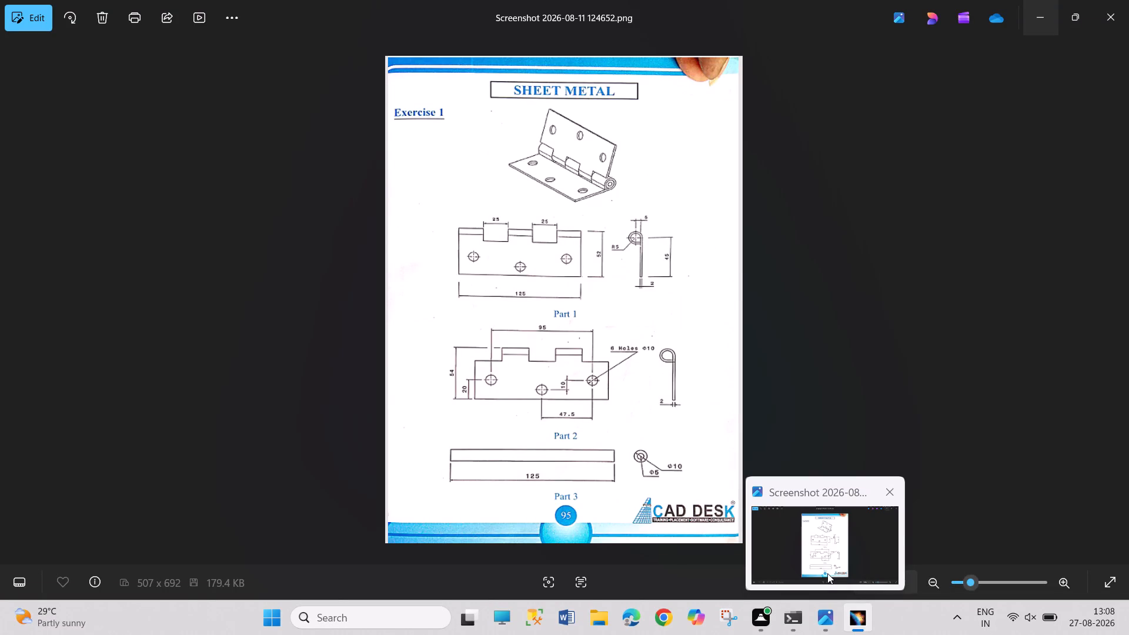
double_click(817, 268)
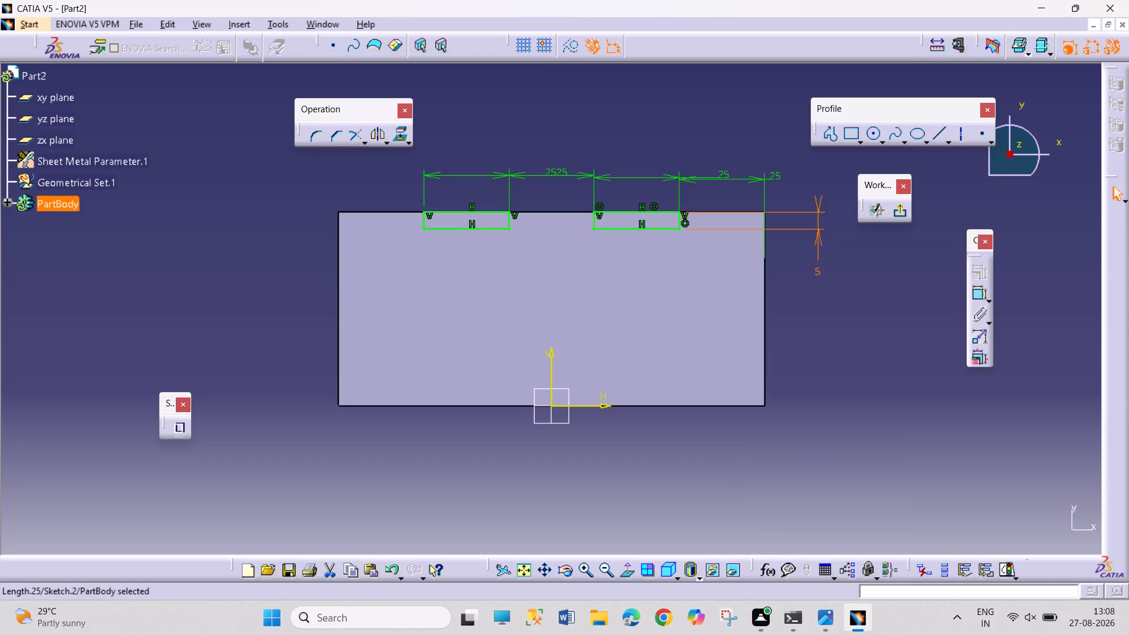
key("7")
key("Return")
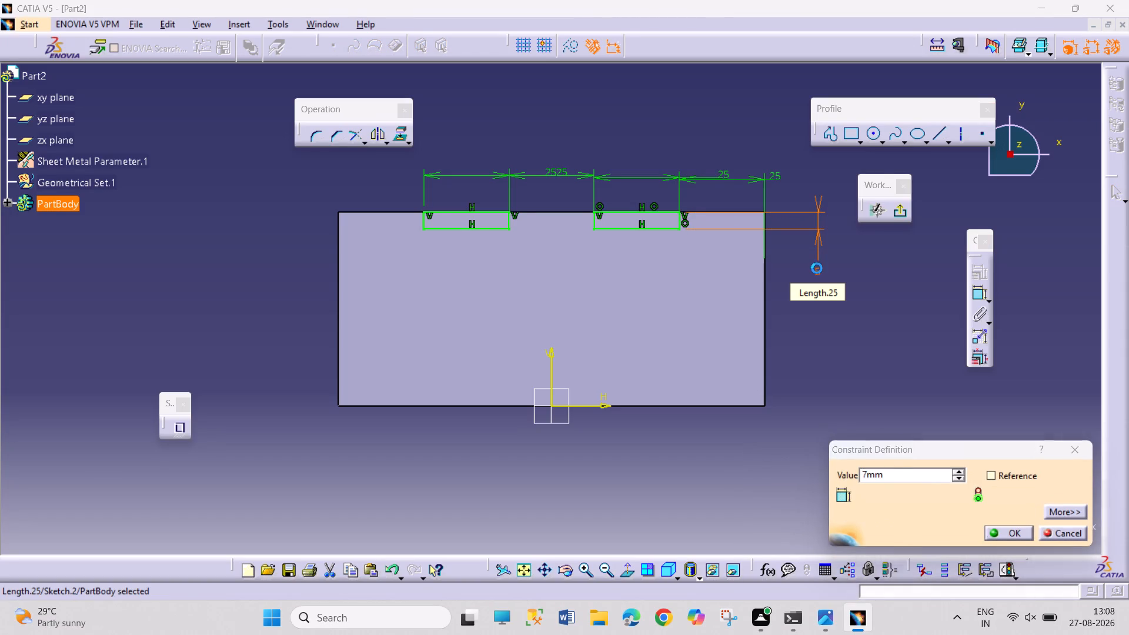
left_click(820, 357)
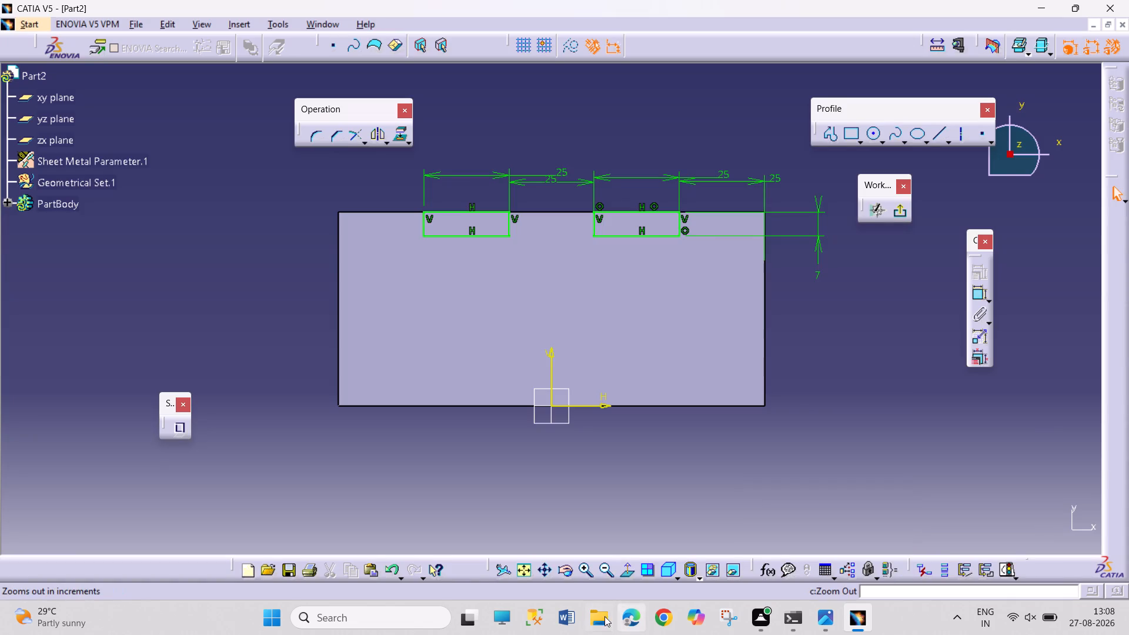
Switch to File Explorer, look through the FUJI folder for the sheet metal drawings and check SHEET METAL 2 PDF.
left_click(586, 614)
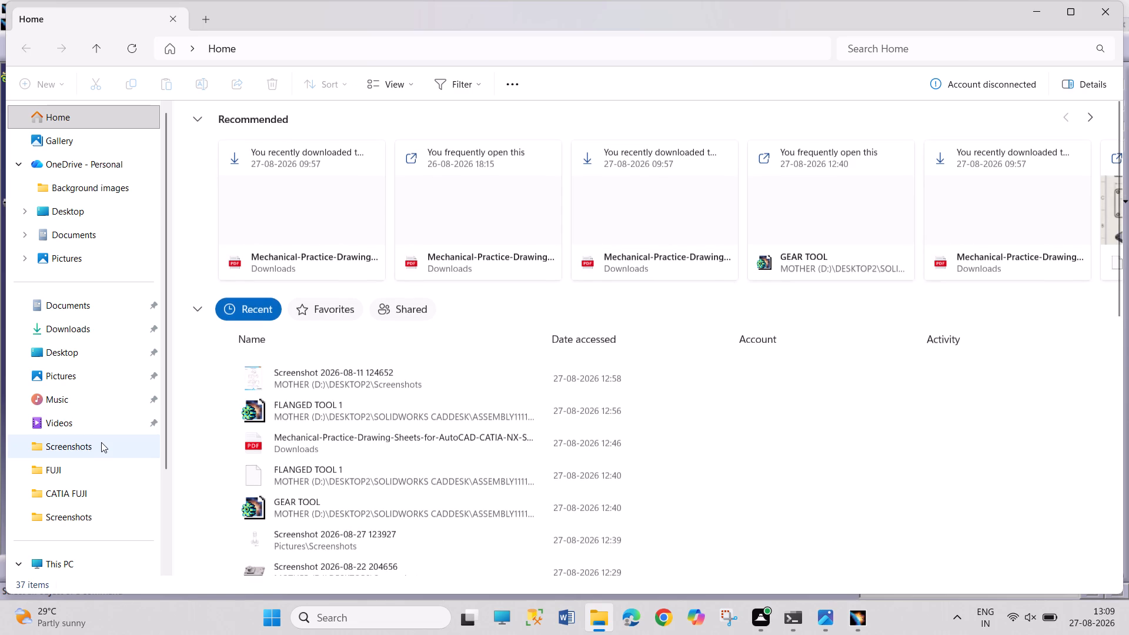
left_click(107, 473)
scroll(324, 277, "down", 7)
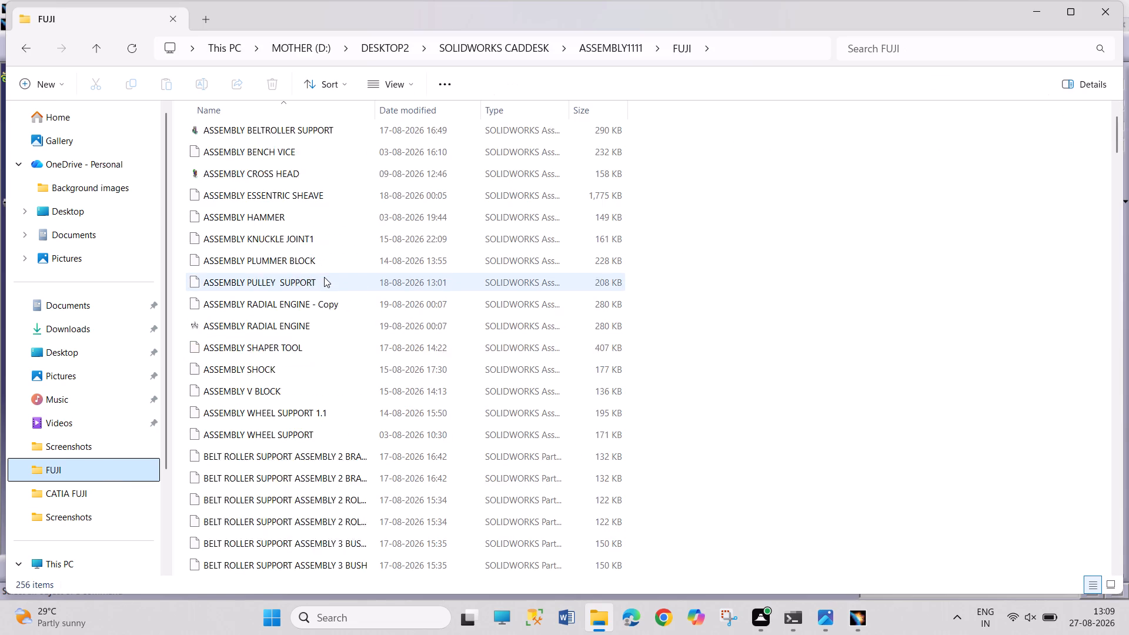
scroll(325, 277, "down", 8)
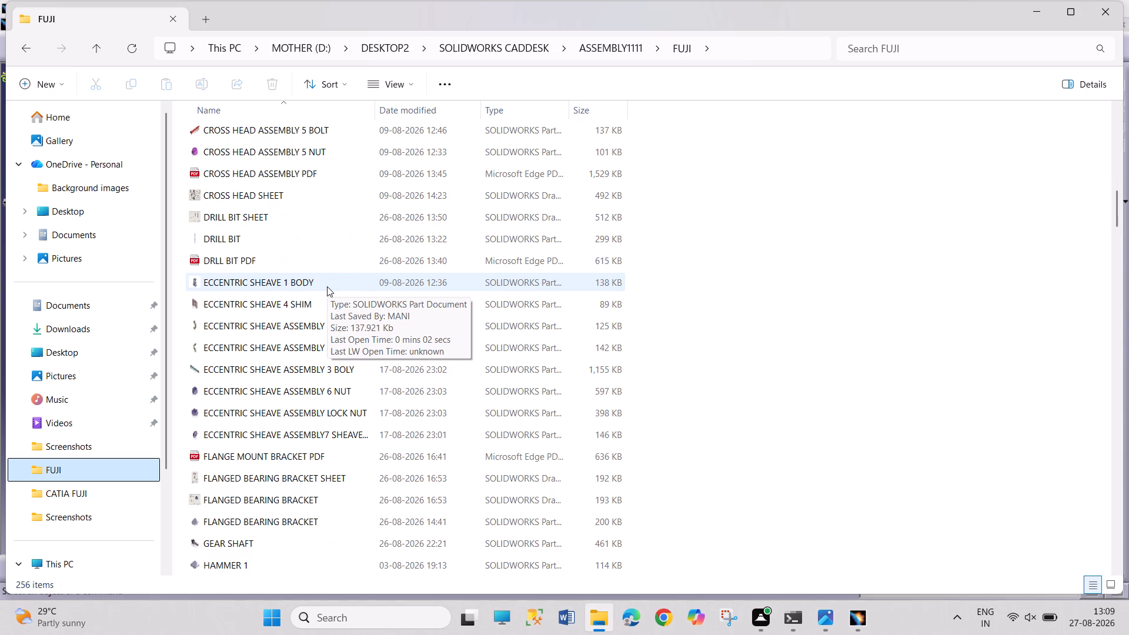
scroll(319, 349, "down", 6)
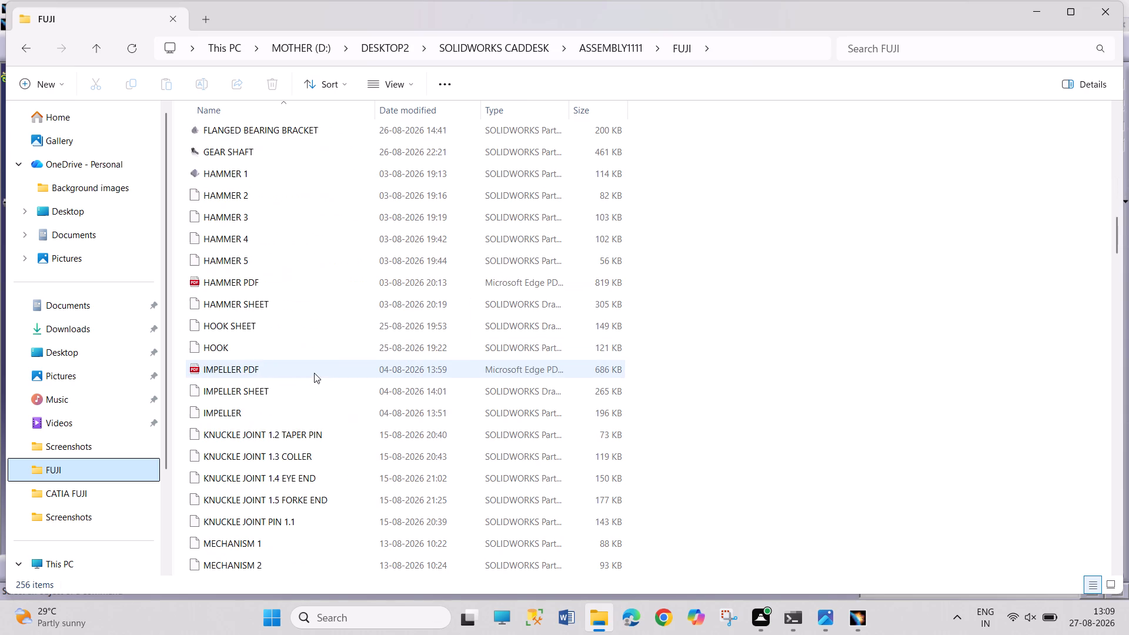
scroll(314, 370, "down", 14)
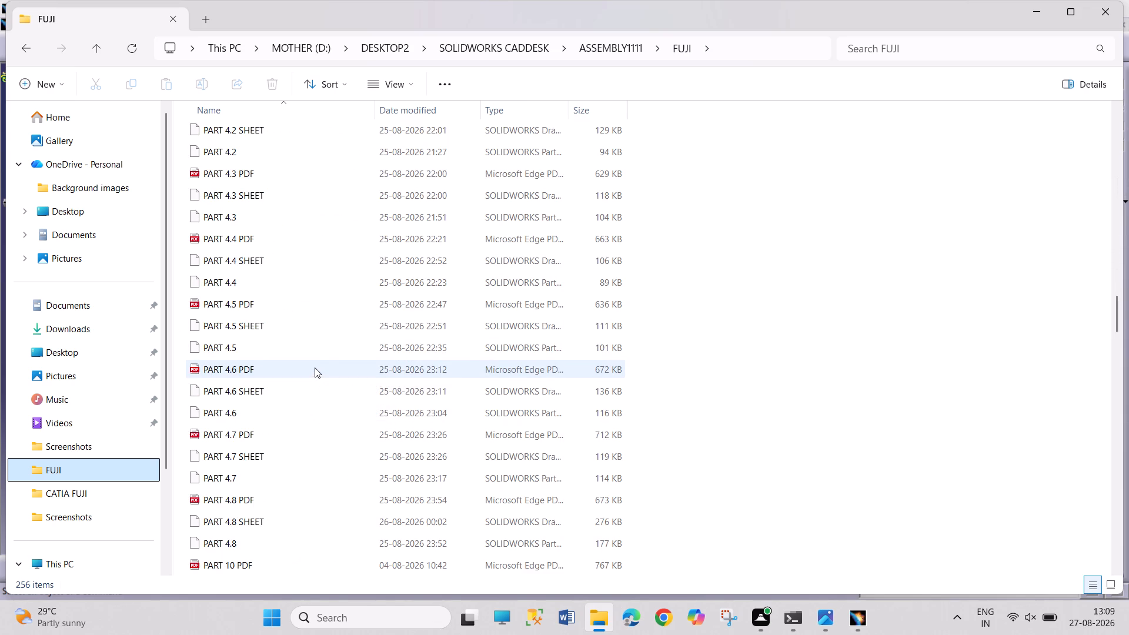
scroll(315, 367, "down", 19)
scroll(323, 375, "down", 4)
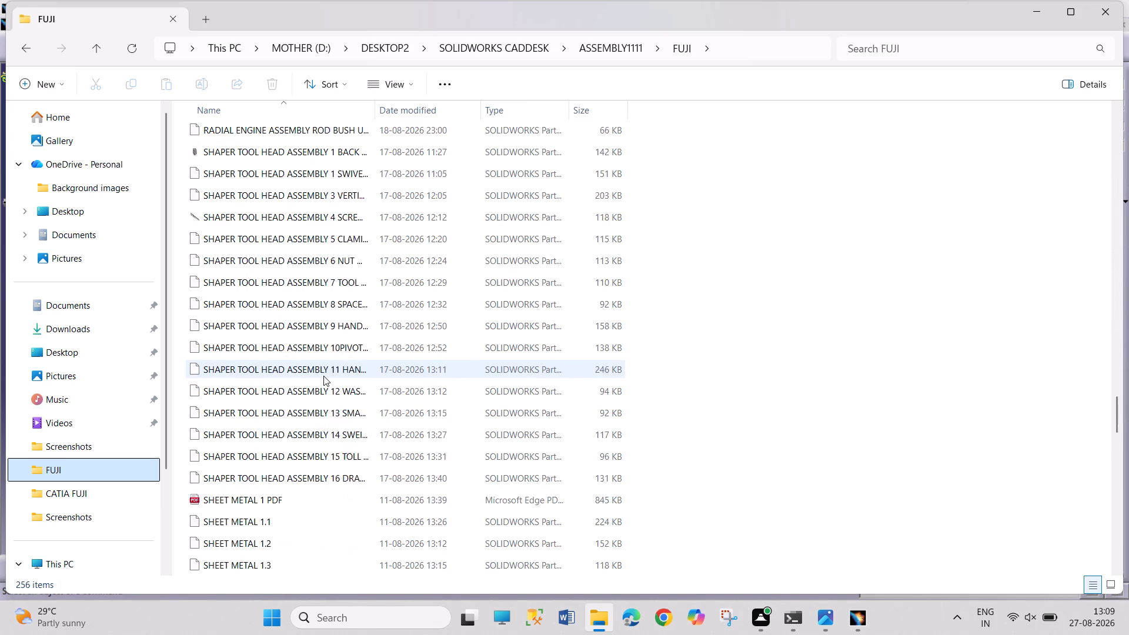
scroll(323, 376, "down", 1)
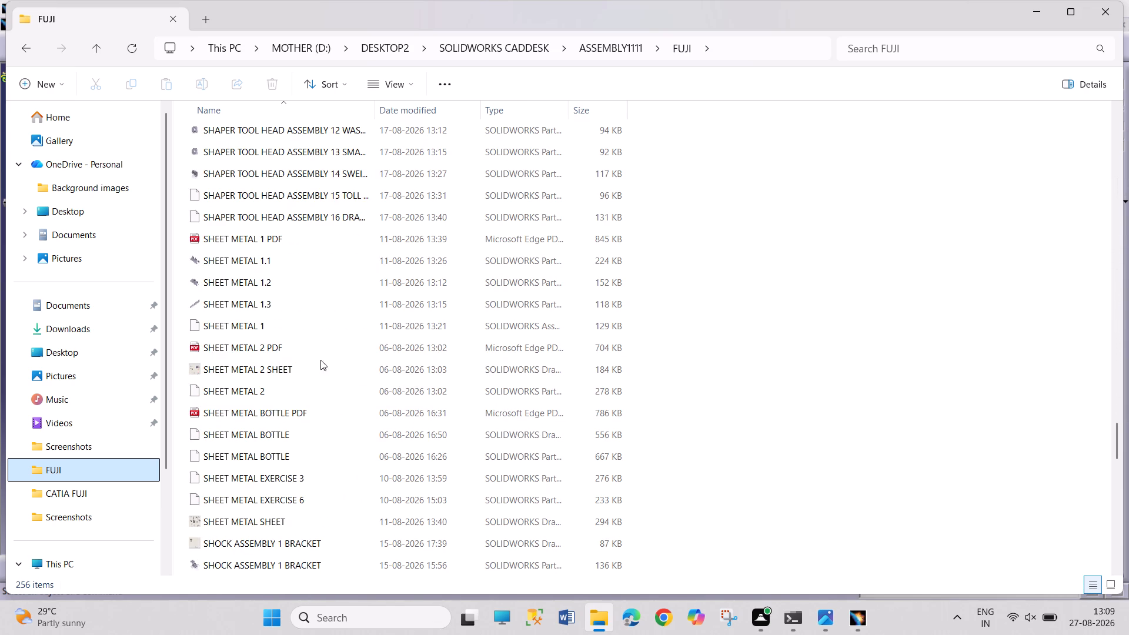
scroll(343, 483, "down", 5)
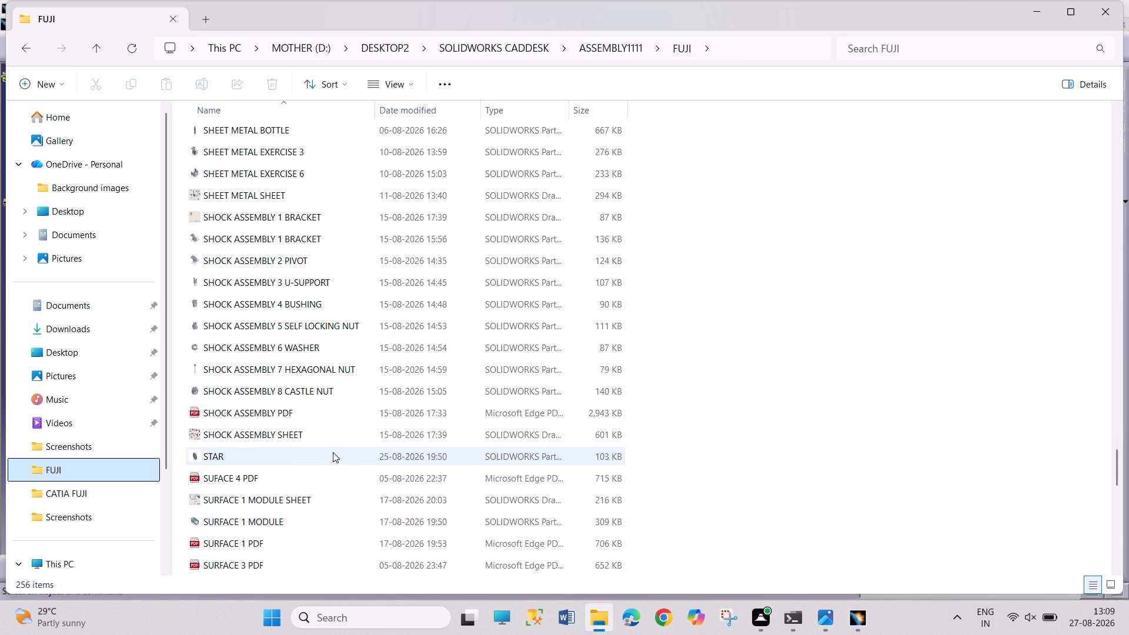
scroll(330, 455, "up", 3)
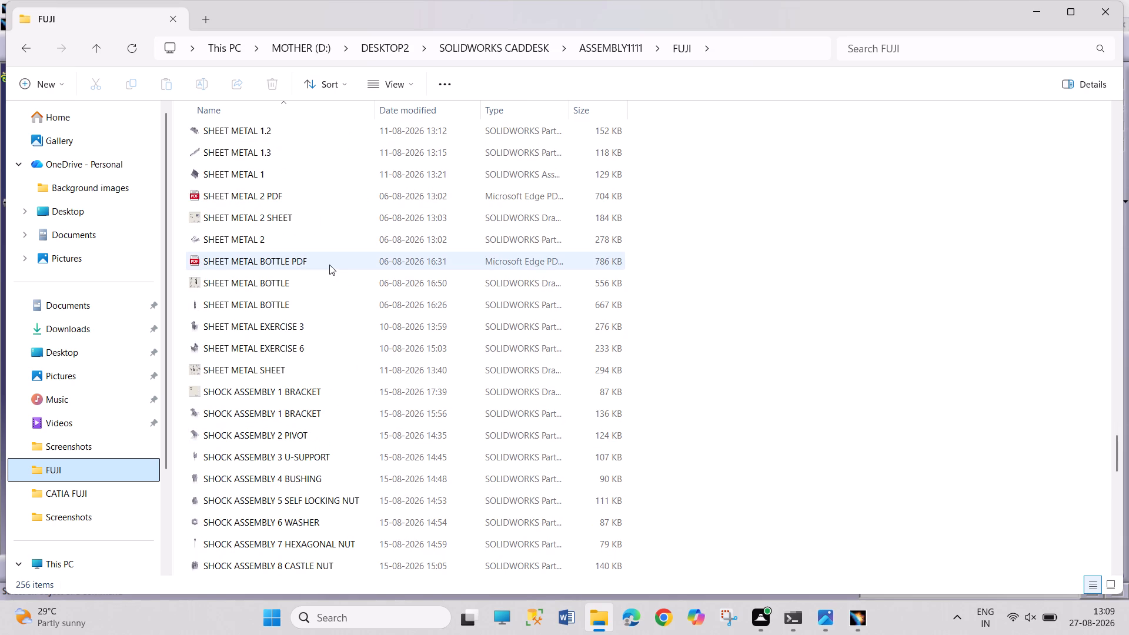
double_click(329, 199)
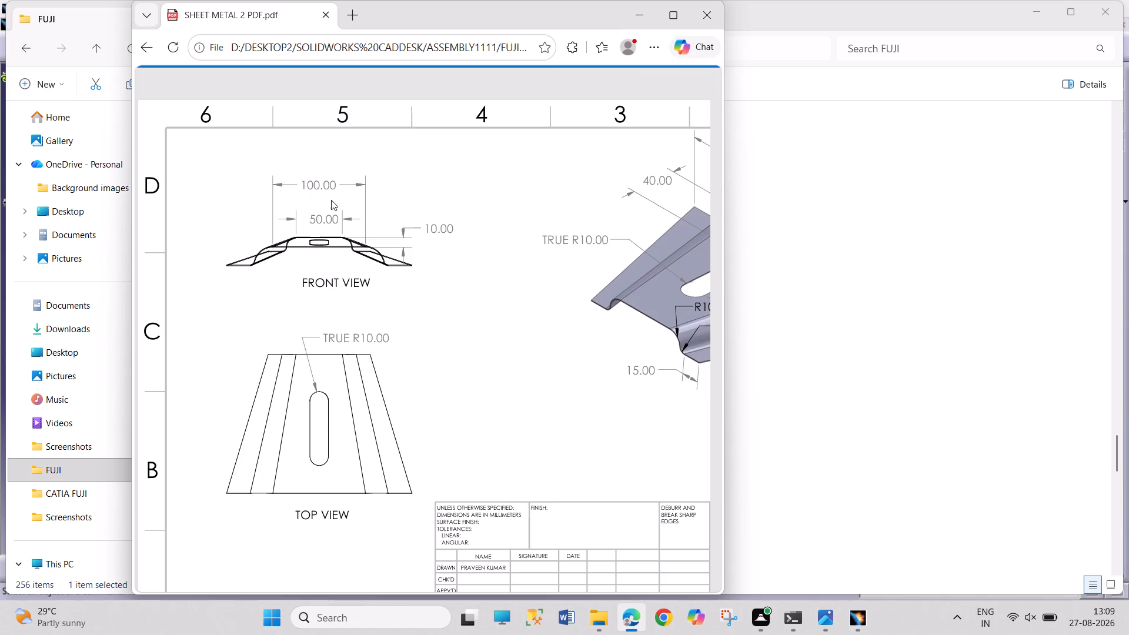
left_click(708, 11)
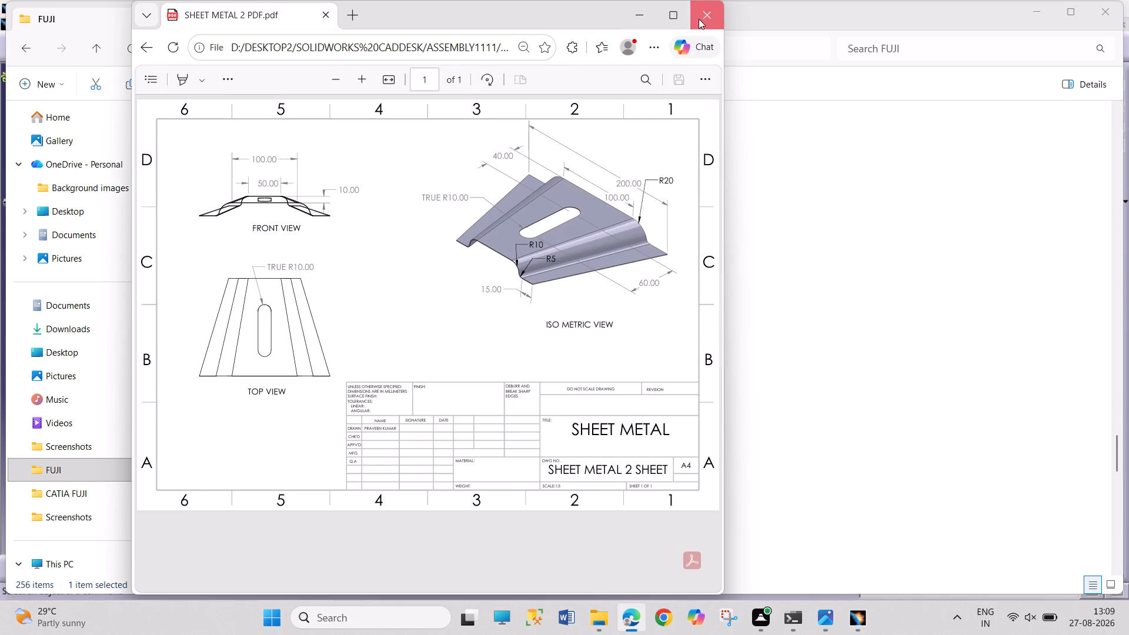
Open SHEET METAL 1 PDF from the FUJI folder and maximize its window to examine the hinge drawing's dimensions.
scroll(358, 203, "up", 1)
double_click(337, 153)
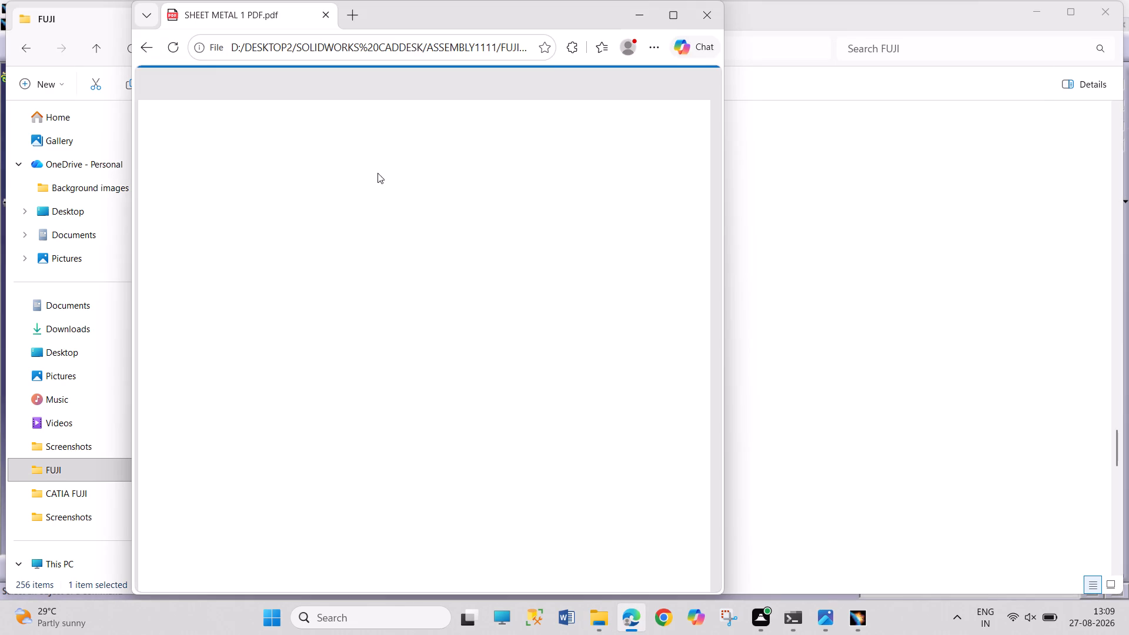
left_click(664, 21)
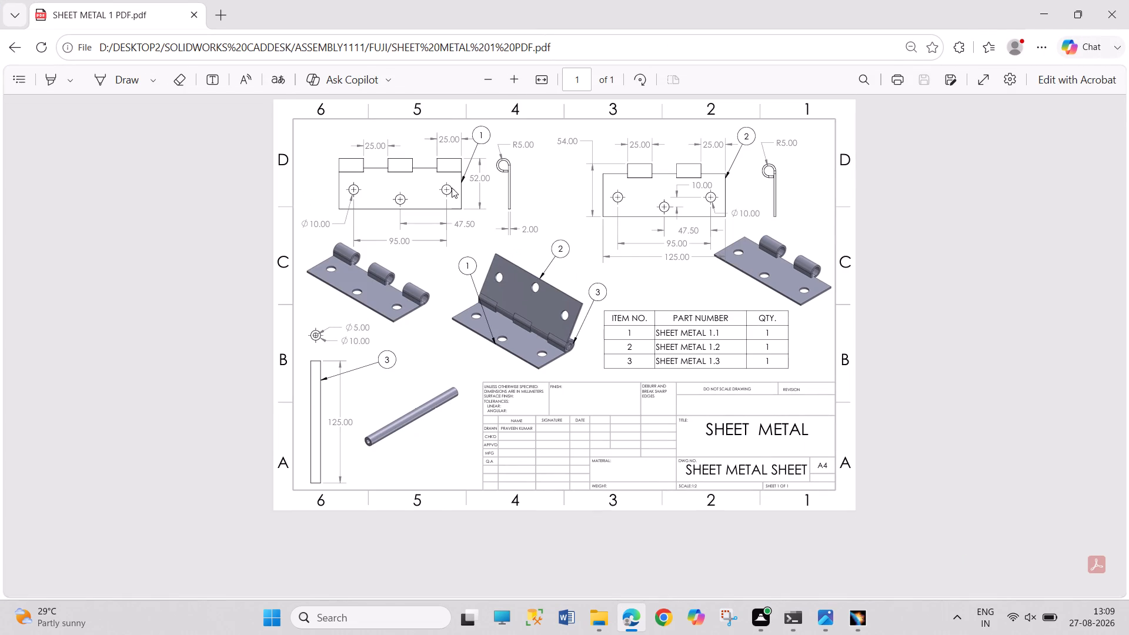
Dismiss the security alert and refit the SHEET METAL 1 drawing to examine the hinge plates' notch and curl dimensions.
middle_click_drag(452, 188, 456, 168, "ctrl")
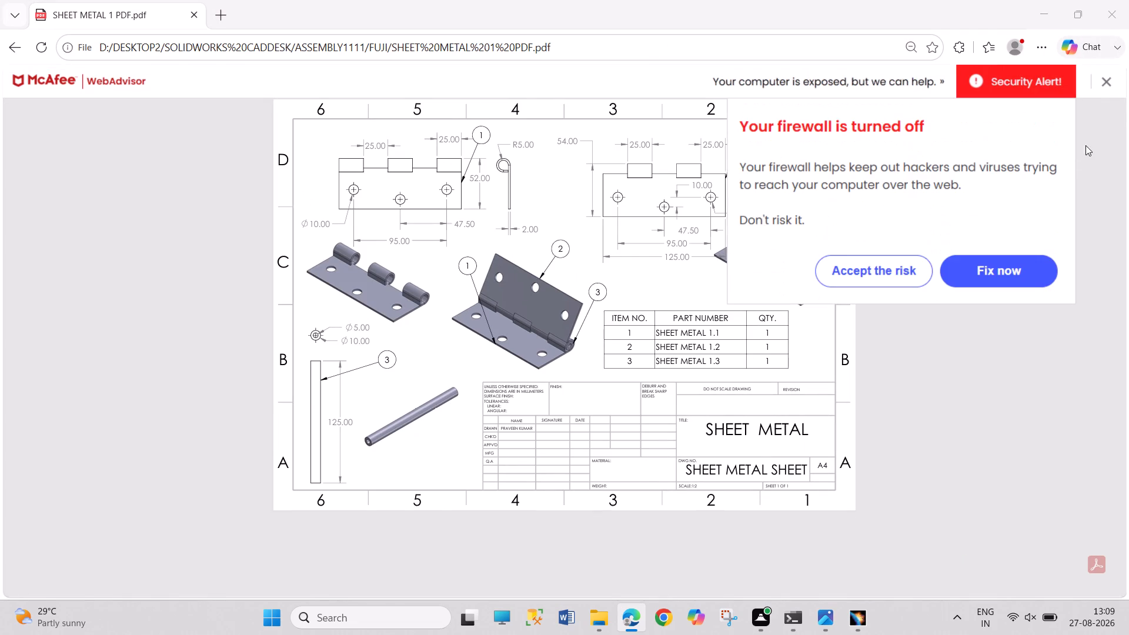
left_click(1104, 86)
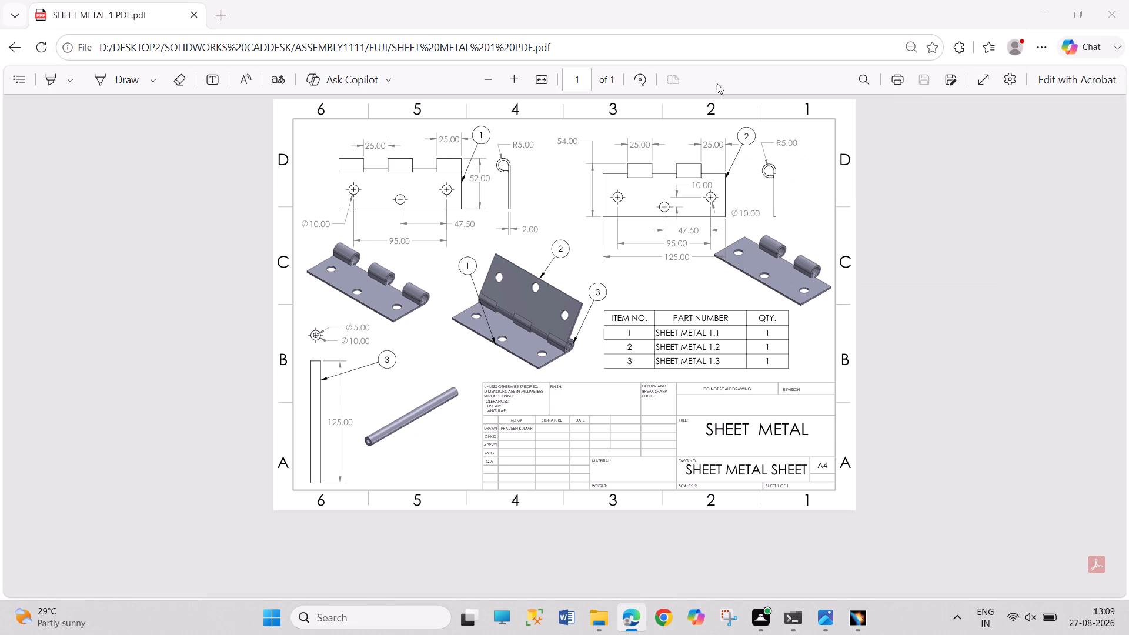
left_click(543, 76)
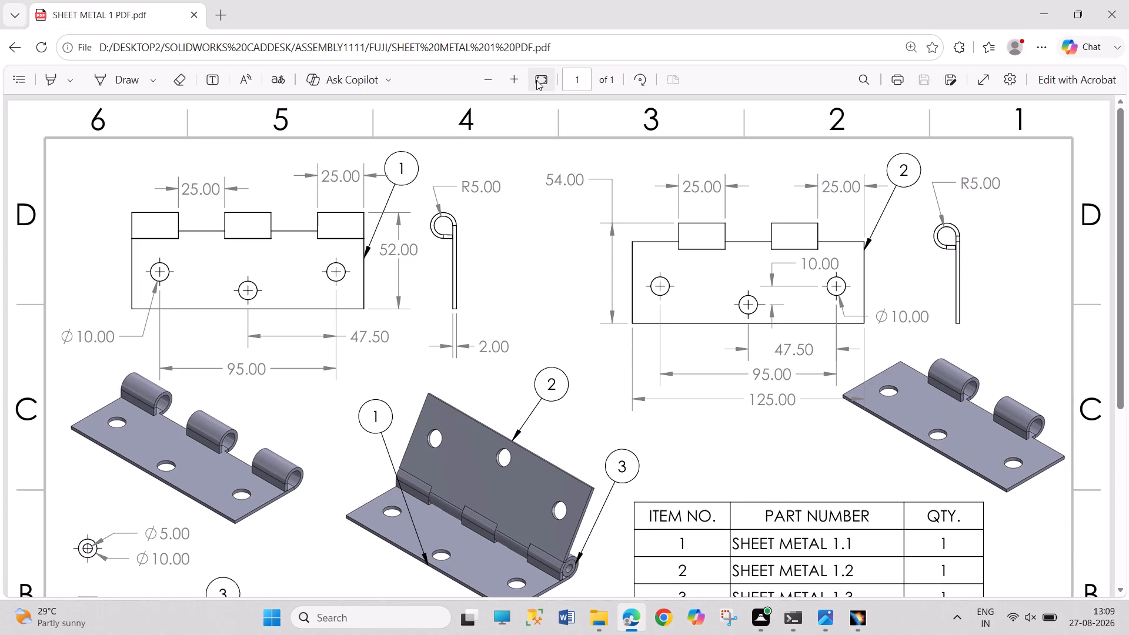
left_click(536, 80)
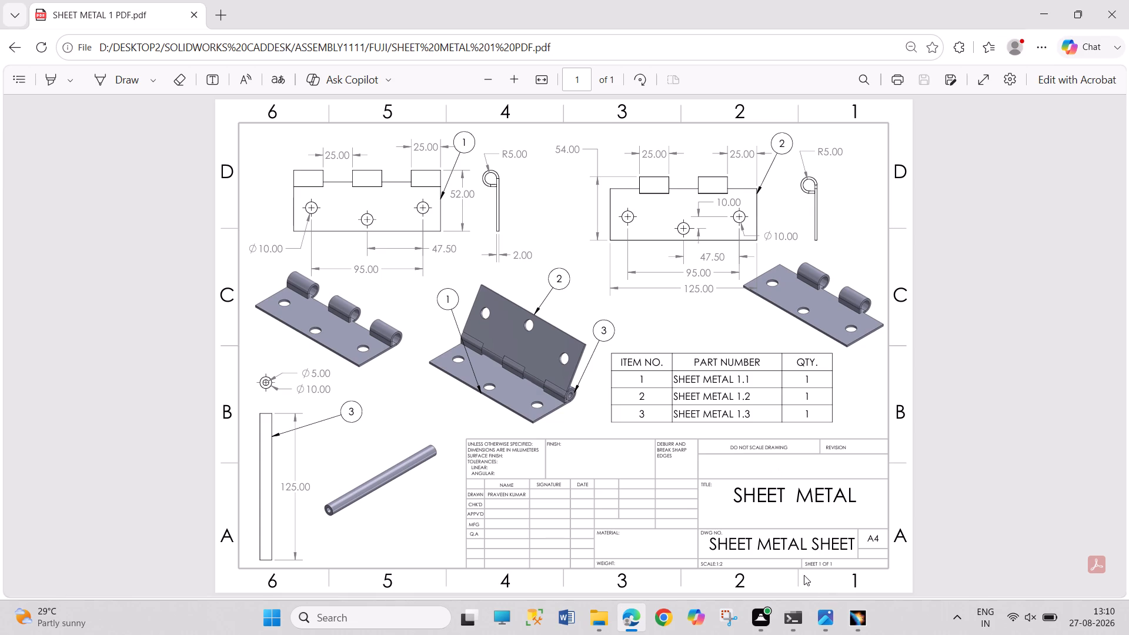
Switch to CATIA, set the notch rectangles' height dimension to 10 mm and exit the sketch.
left_click(858, 624)
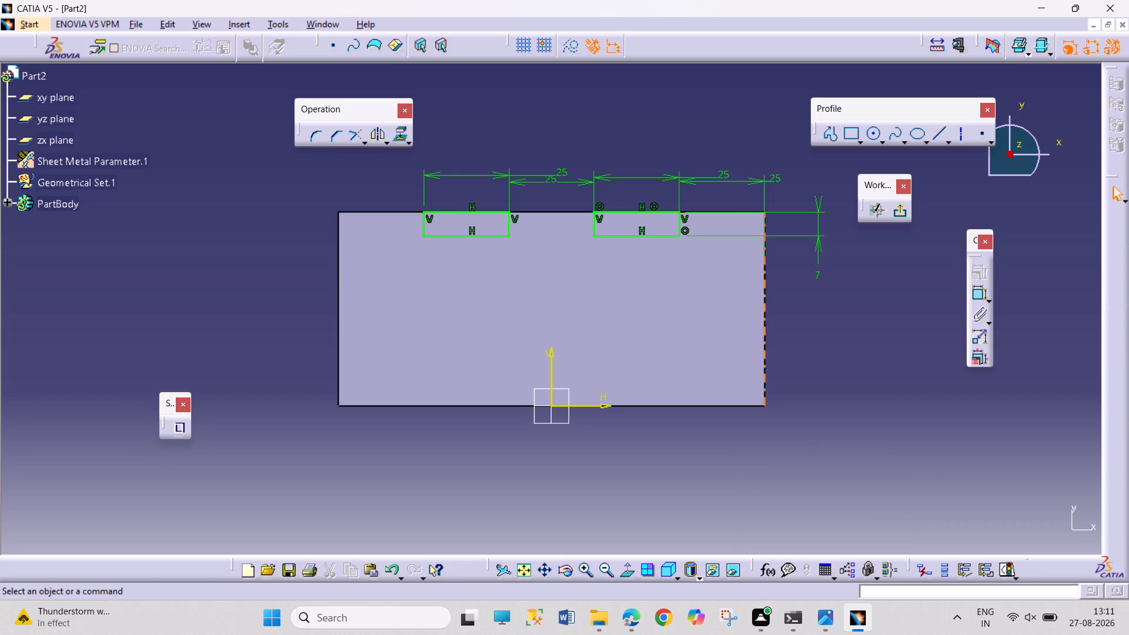
double_click(814, 275)
double_click(817, 275)
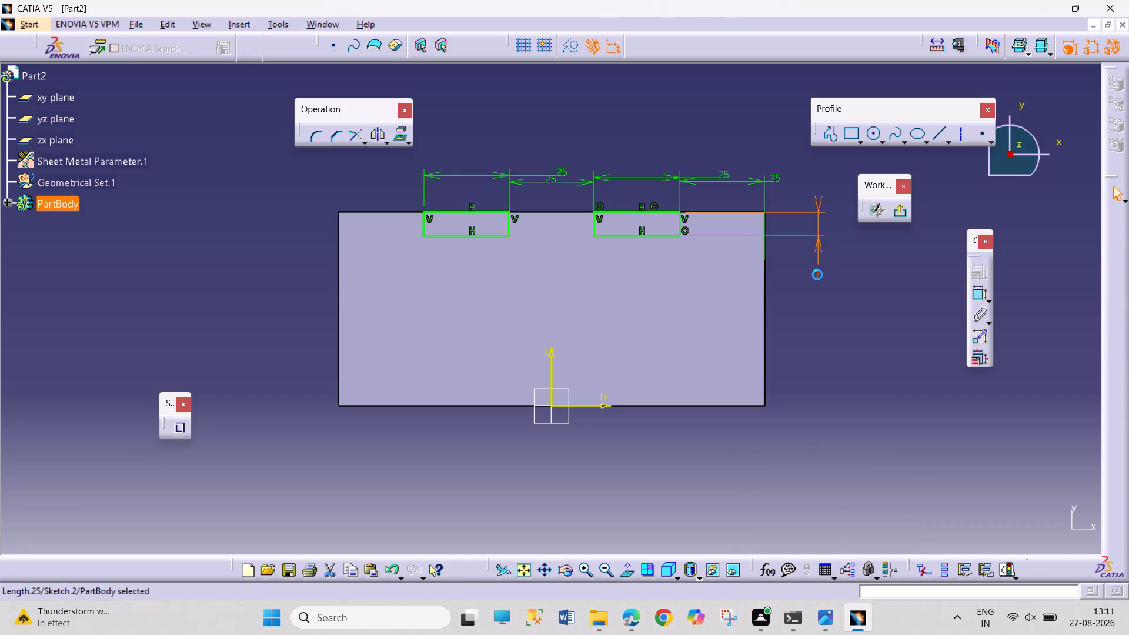
type("10")
key("Return")
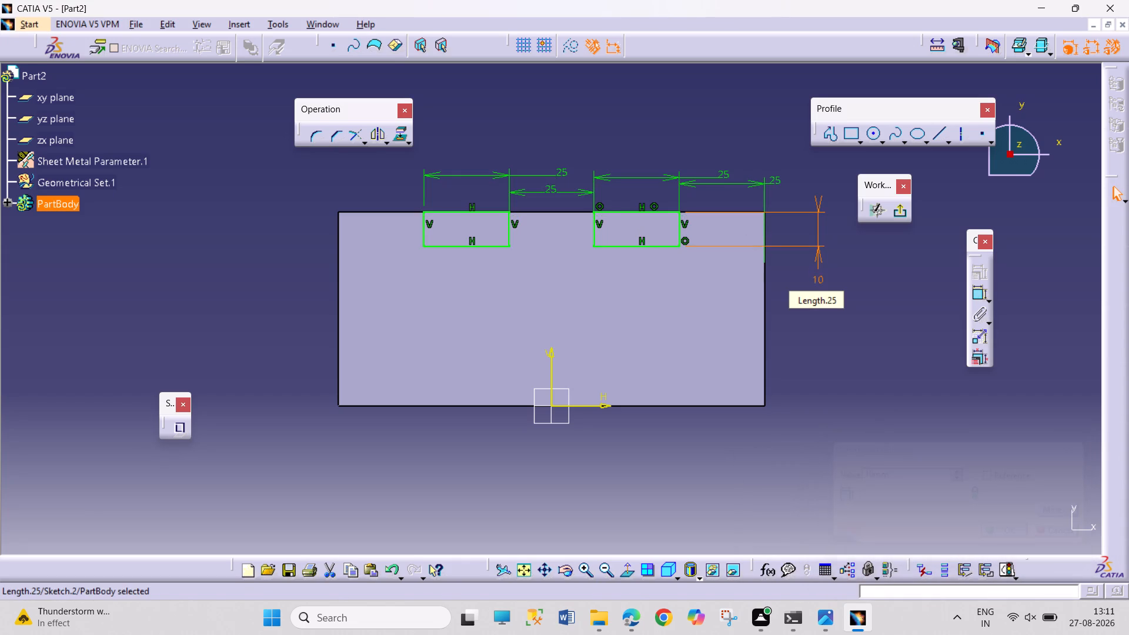
left_click(856, 370)
left_click(899, 213)
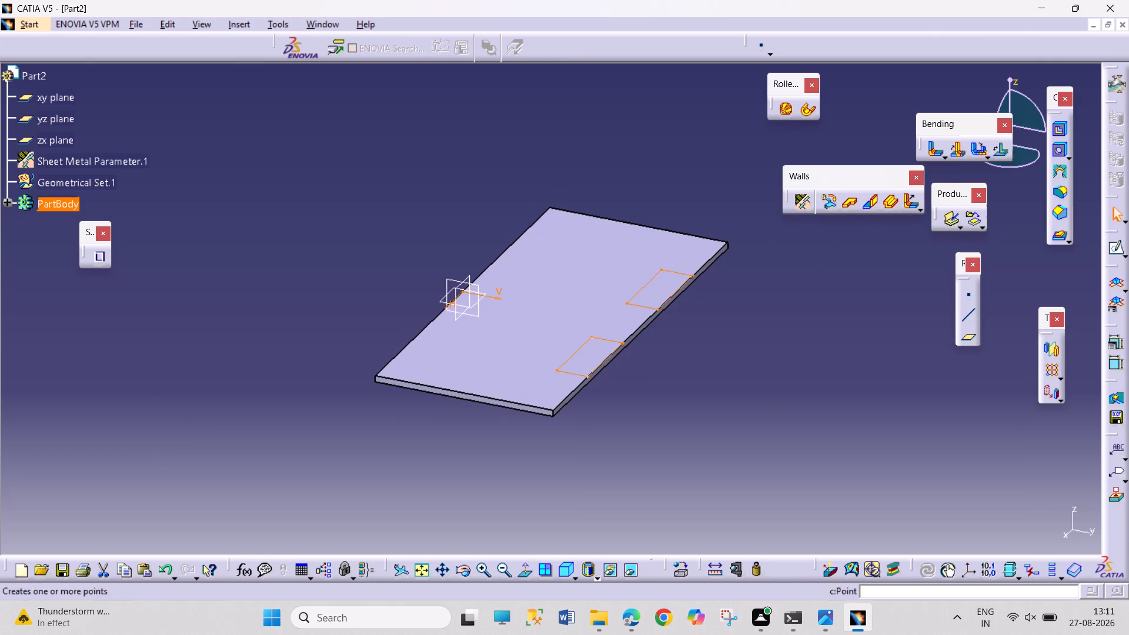
Cut the two notches from the plate with a Sheetmetal standard cutout, up to next, using Sketch.2 as profile.
left_click(1059, 127)
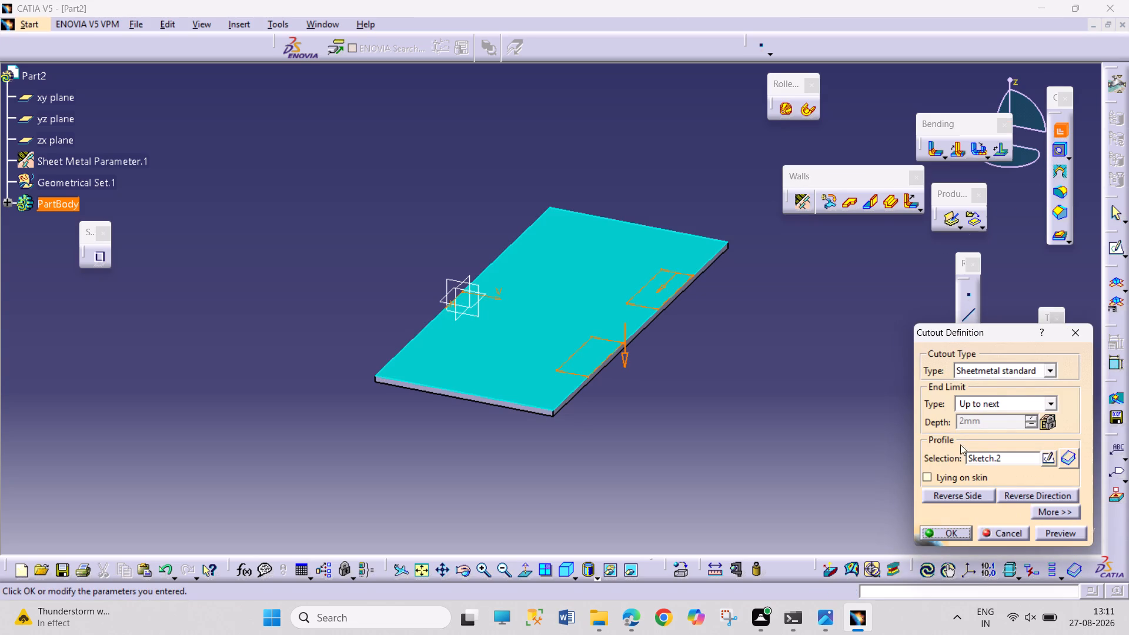
left_click(1015, 455)
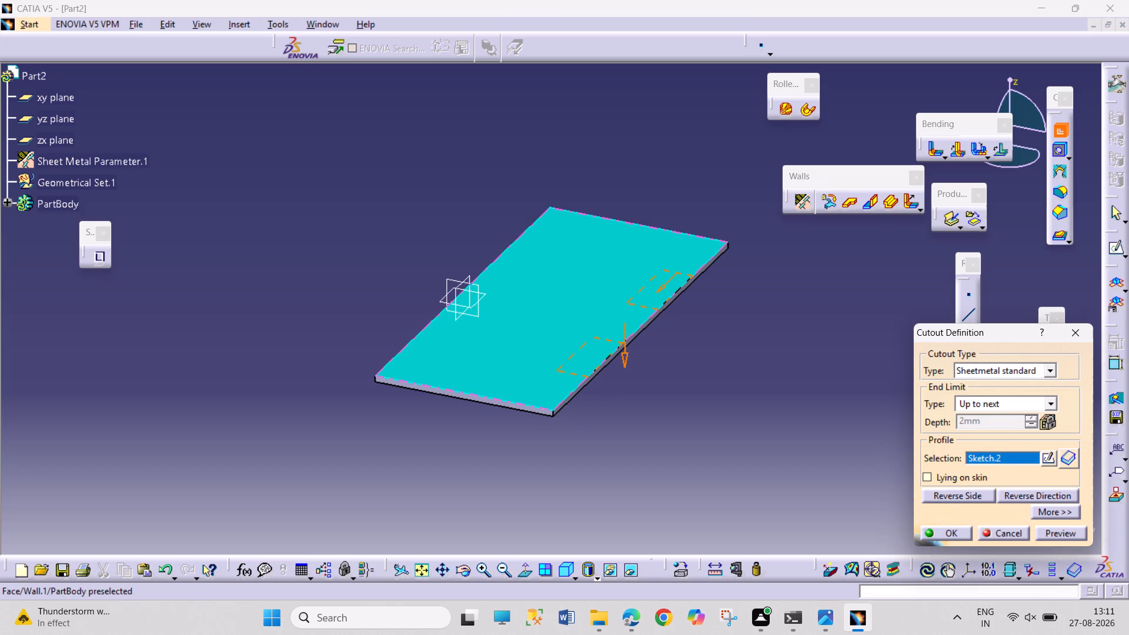
left_click(6, 197)
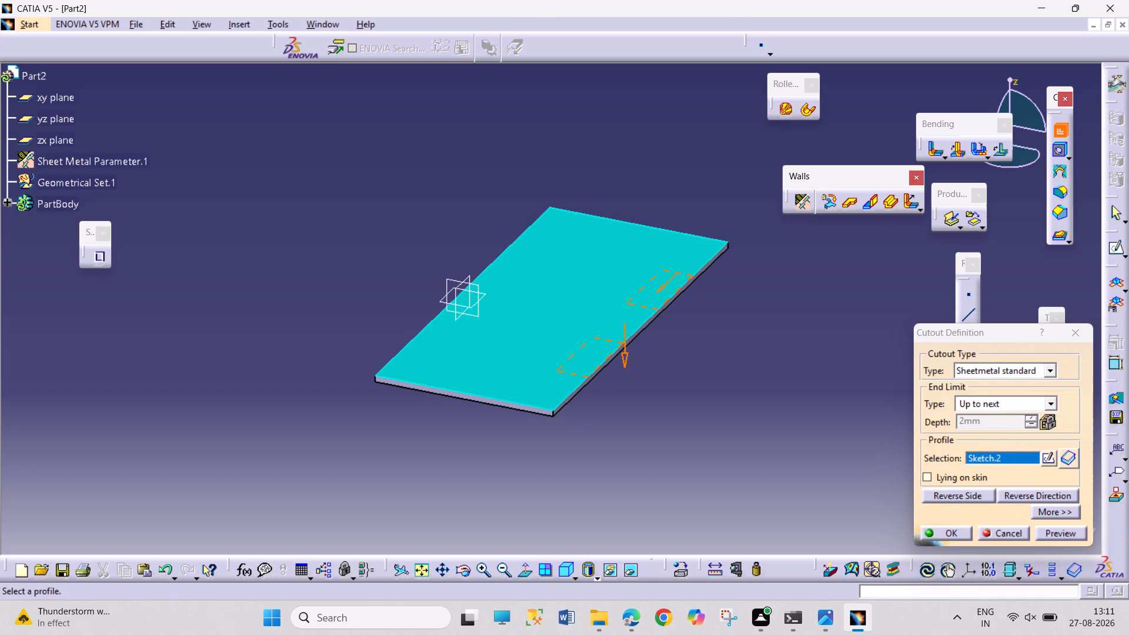
left_click(15, 205)
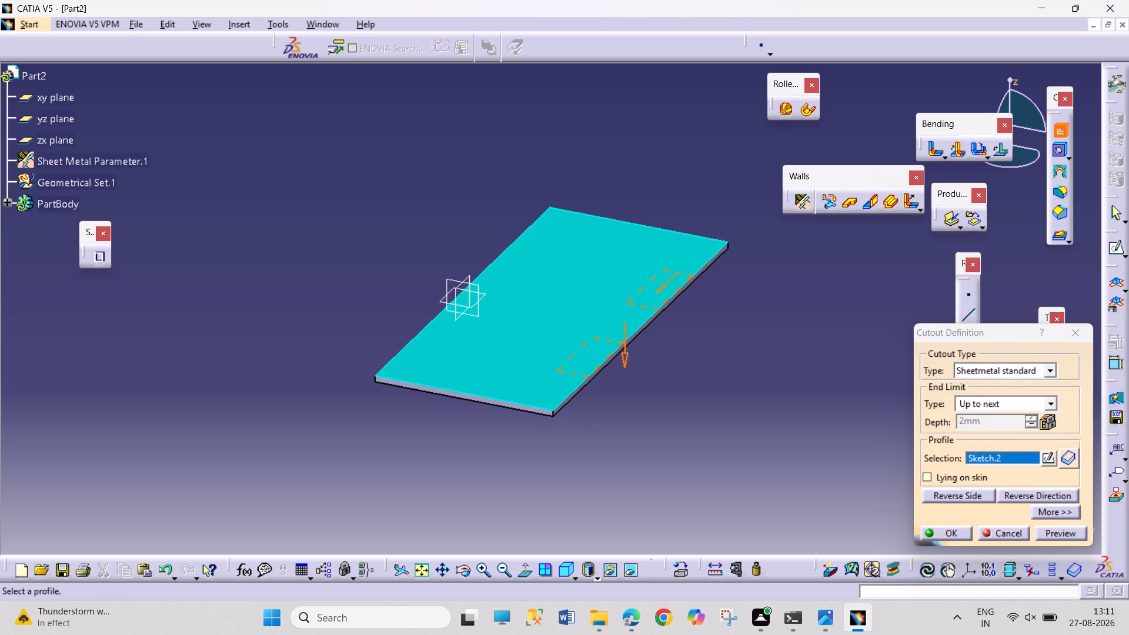
left_click(6, 204)
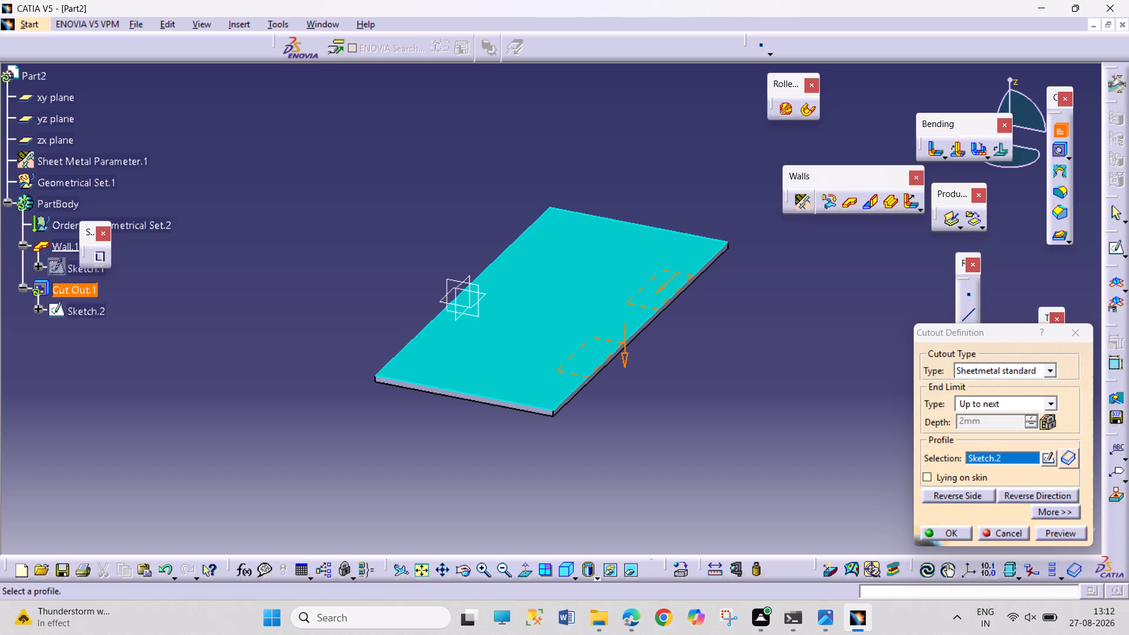
left_click(73, 319)
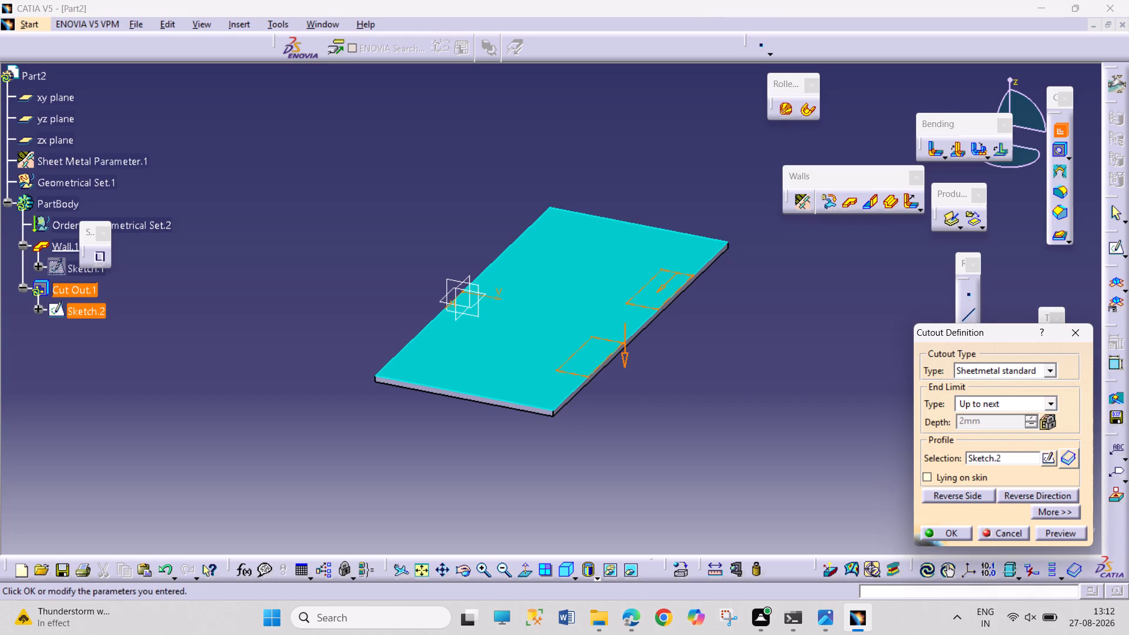
left_click(954, 532)
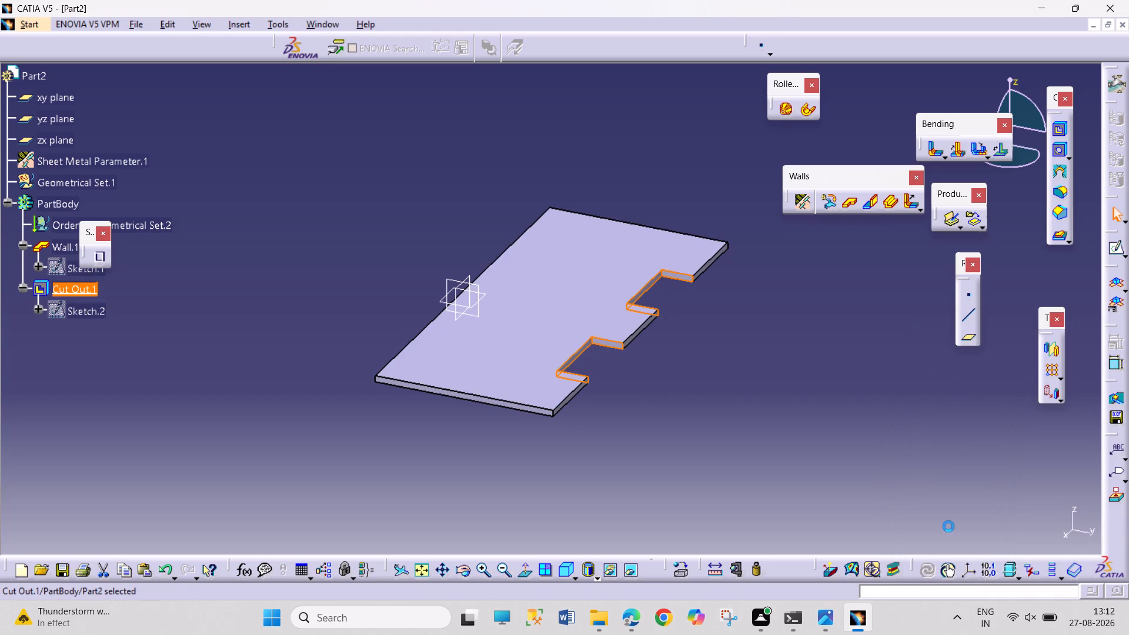
left_click(811, 467)
Create a basic Tear Drop on the outer edge of the nearest end tab, with 10 mm length and 5 mm radius.
left_click(469, 569)
left_click_drag(326, 461, 556, 424)
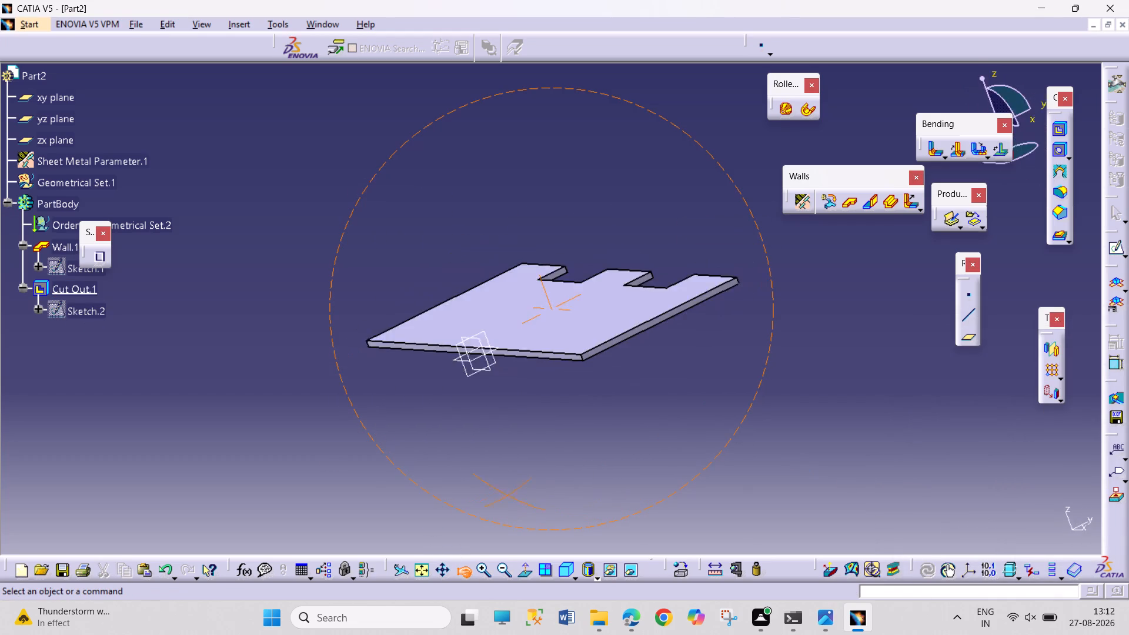
left_click_drag(556, 424, 575, 472)
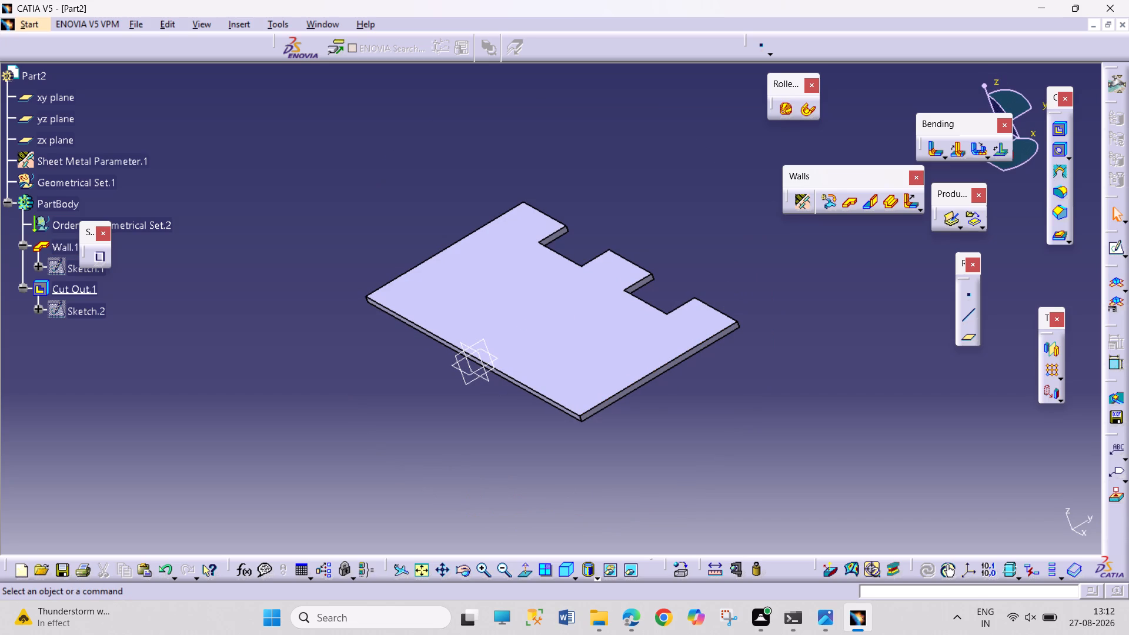
left_click(467, 562)
left_click_drag(587, 486, 578, 483)
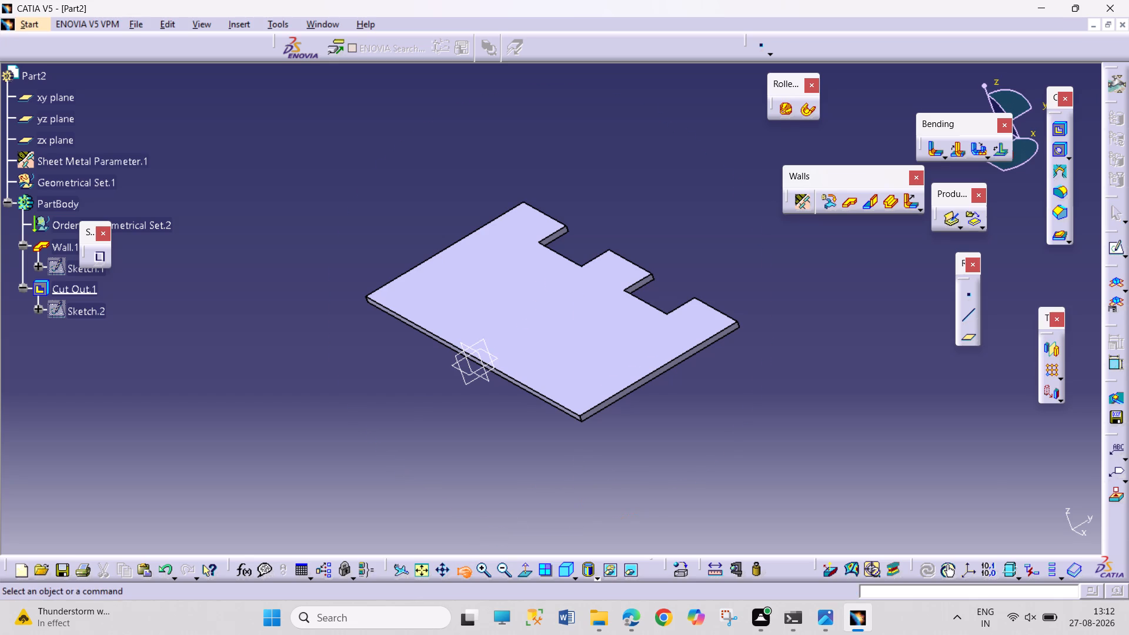
left_click_drag(578, 483, 405, 473)
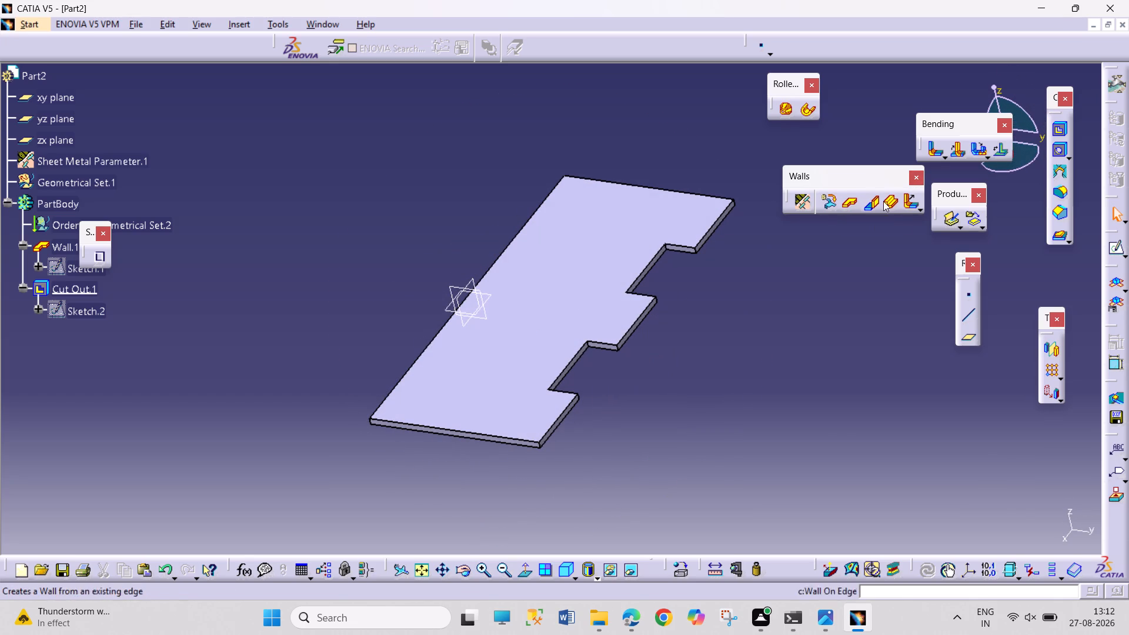
left_click(918, 207)
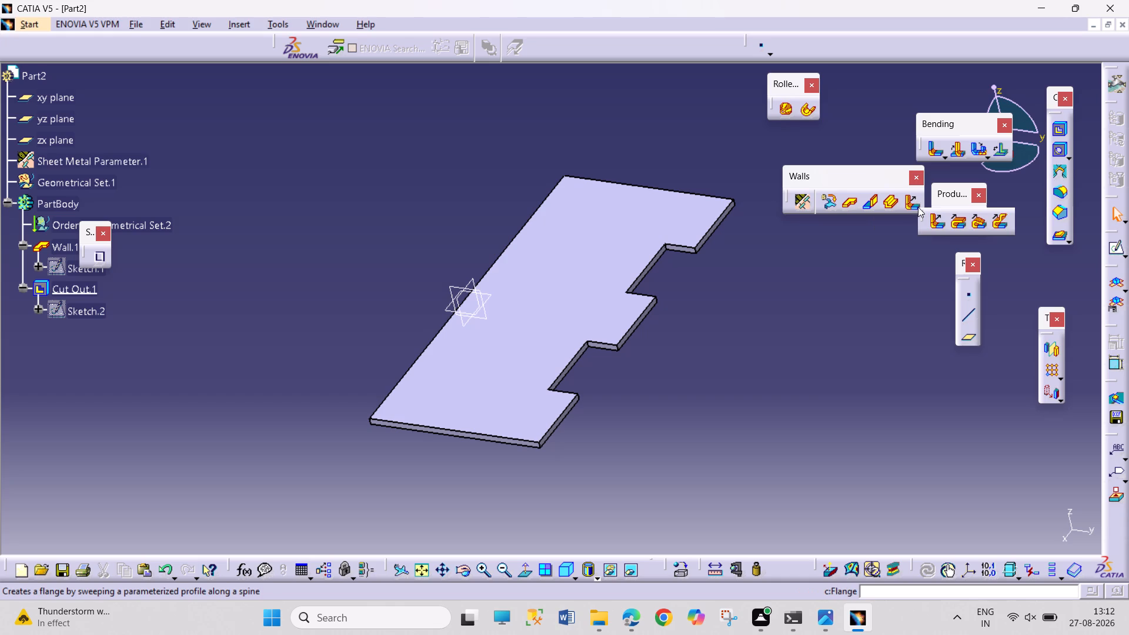
left_click(973, 225)
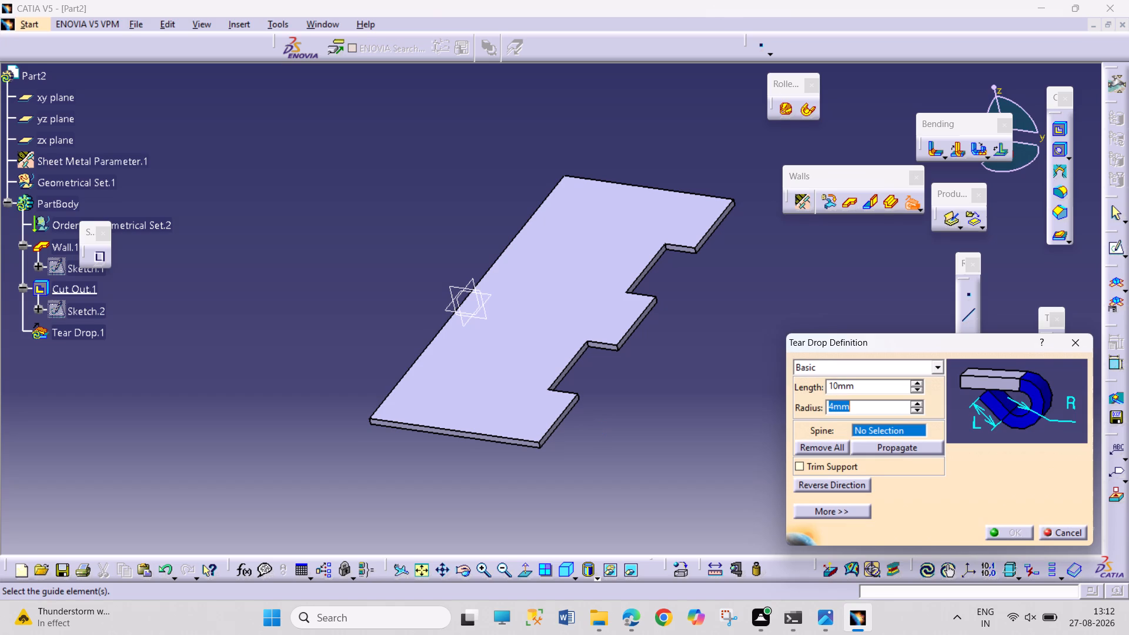
left_click(566, 418)
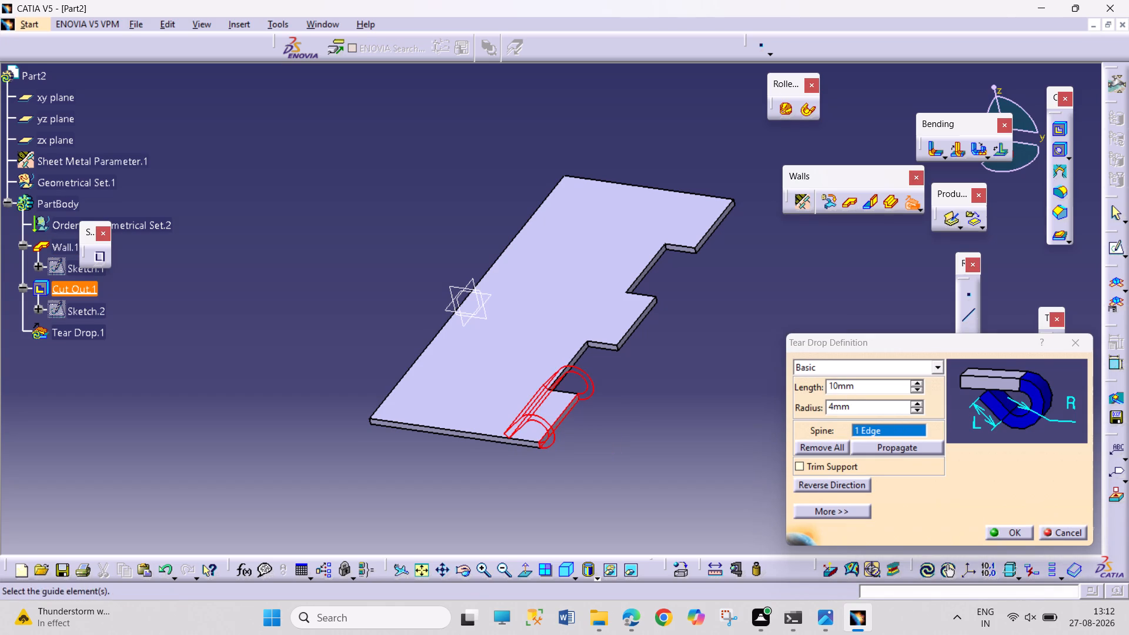
double_click(861, 408)
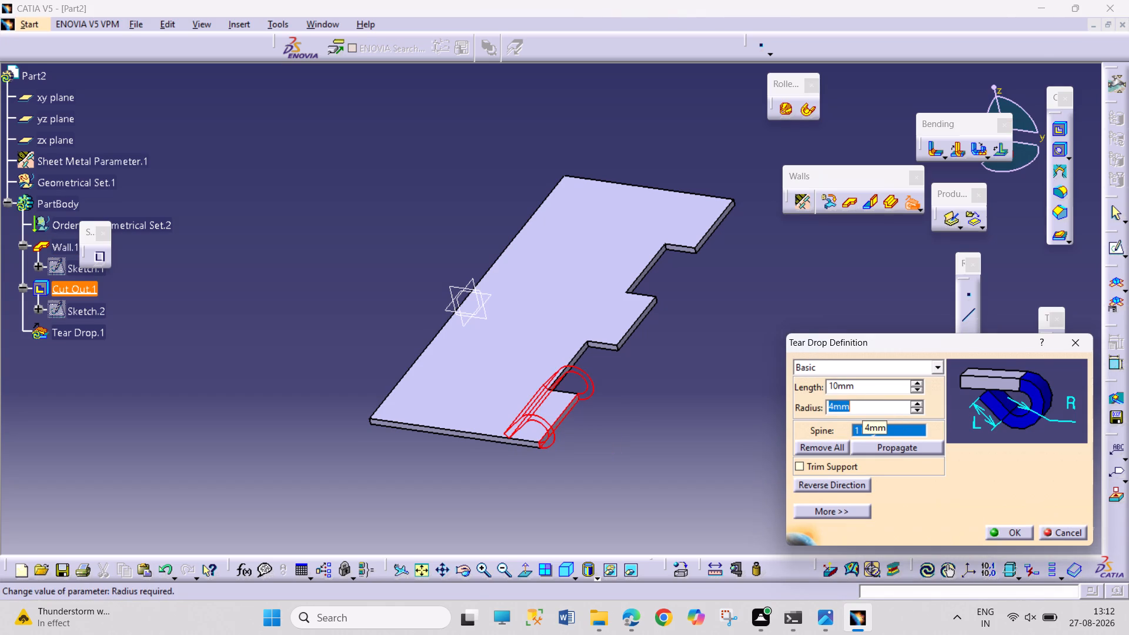
key("5")
key("Return")
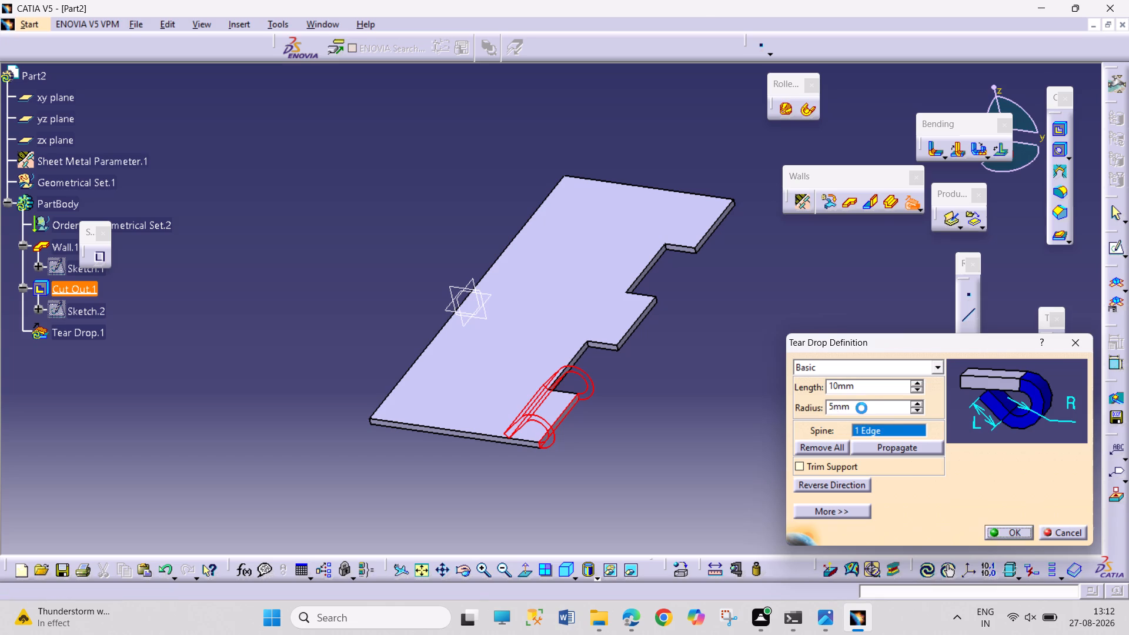
left_click(761, 430)
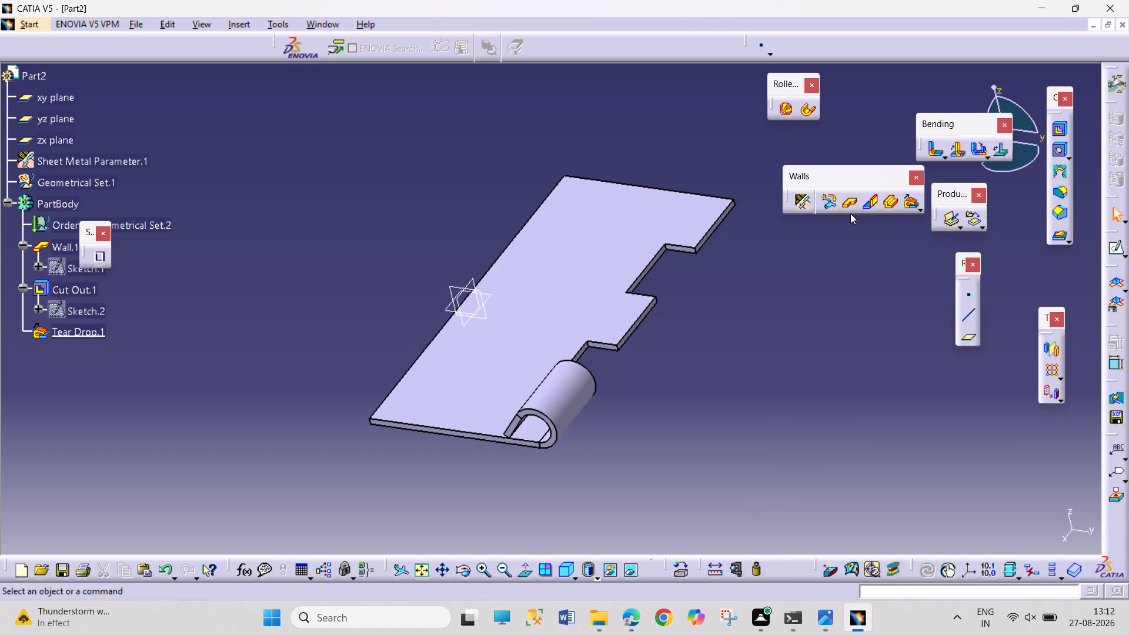
Try one 10 mm long, 5 mm radius Tear Drop on both remaining tab edges, clear the spine, and create it on the middle tab only.
left_click(908, 212)
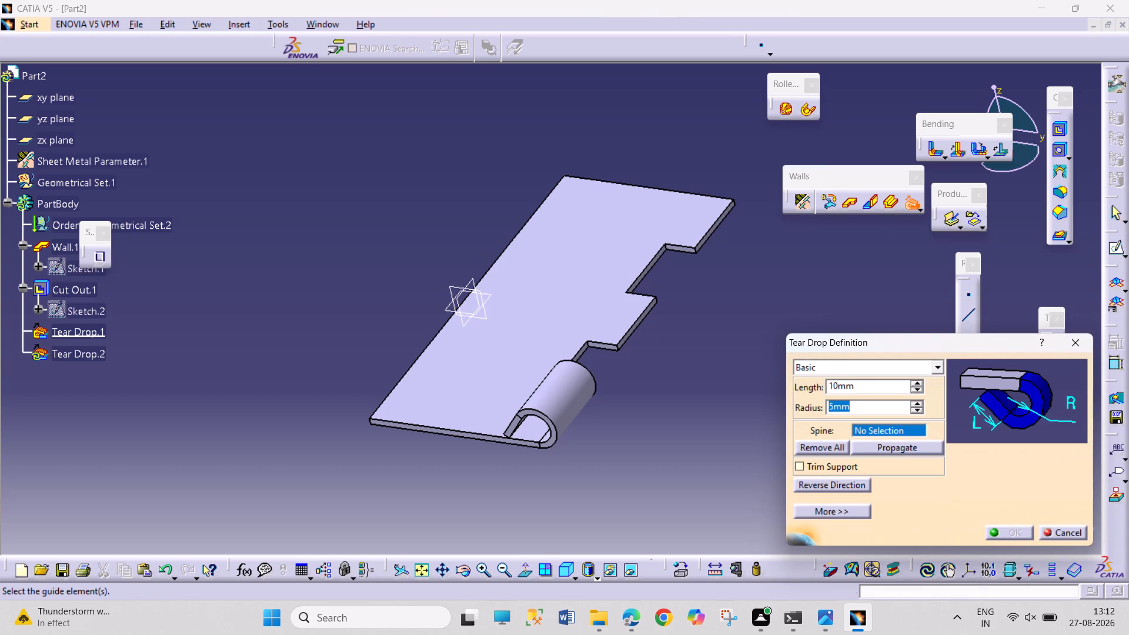
left_click(641, 321)
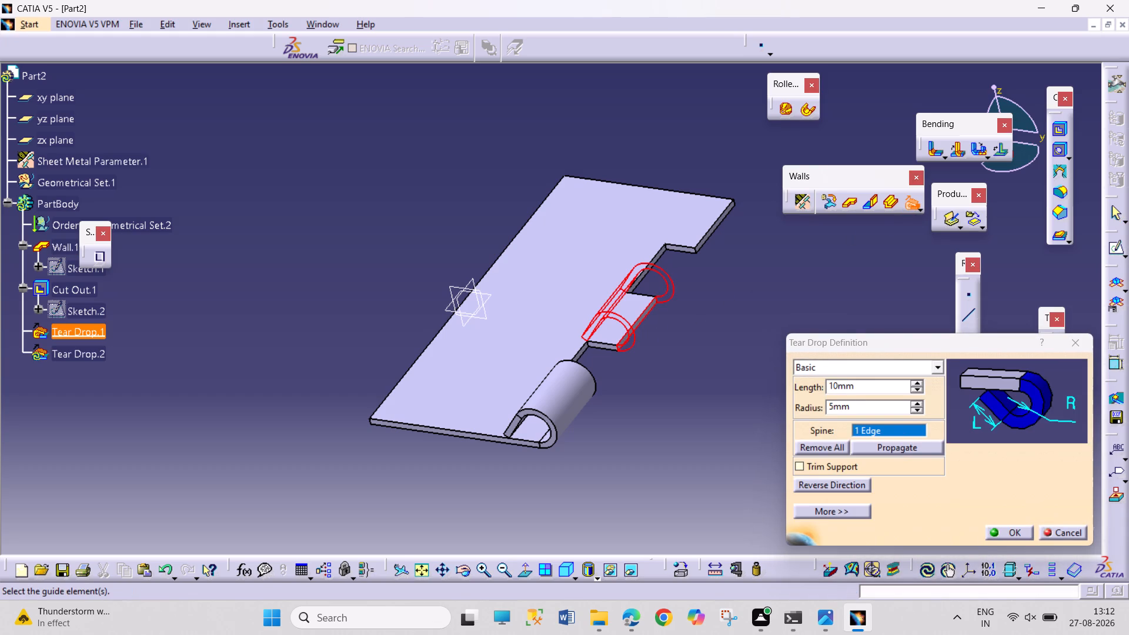
left_click(722, 223)
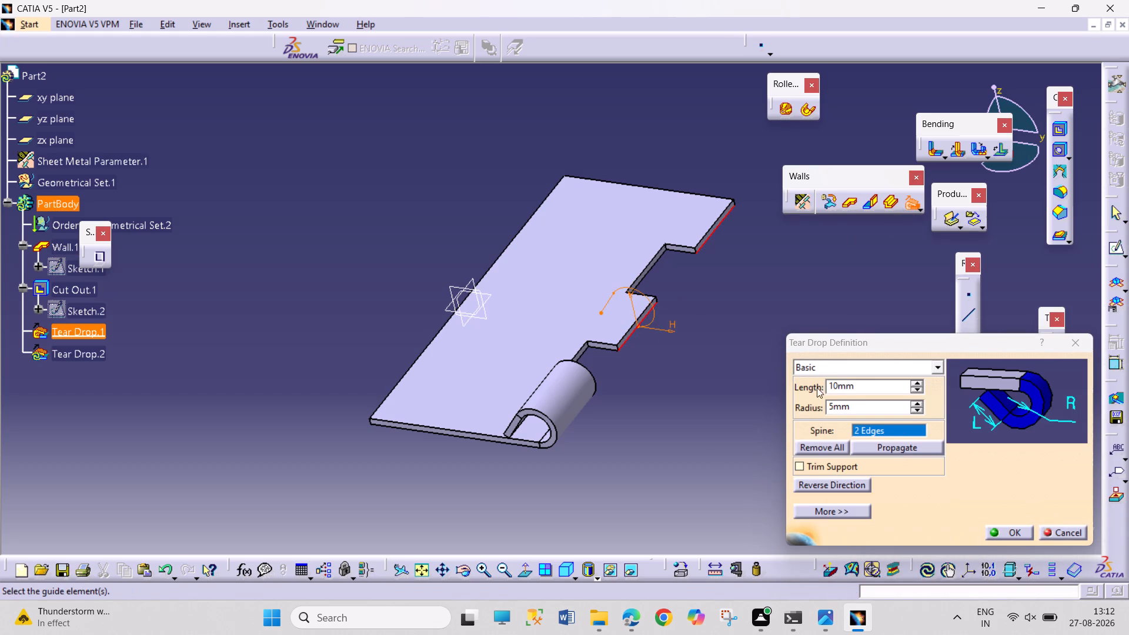
left_click(1009, 534)
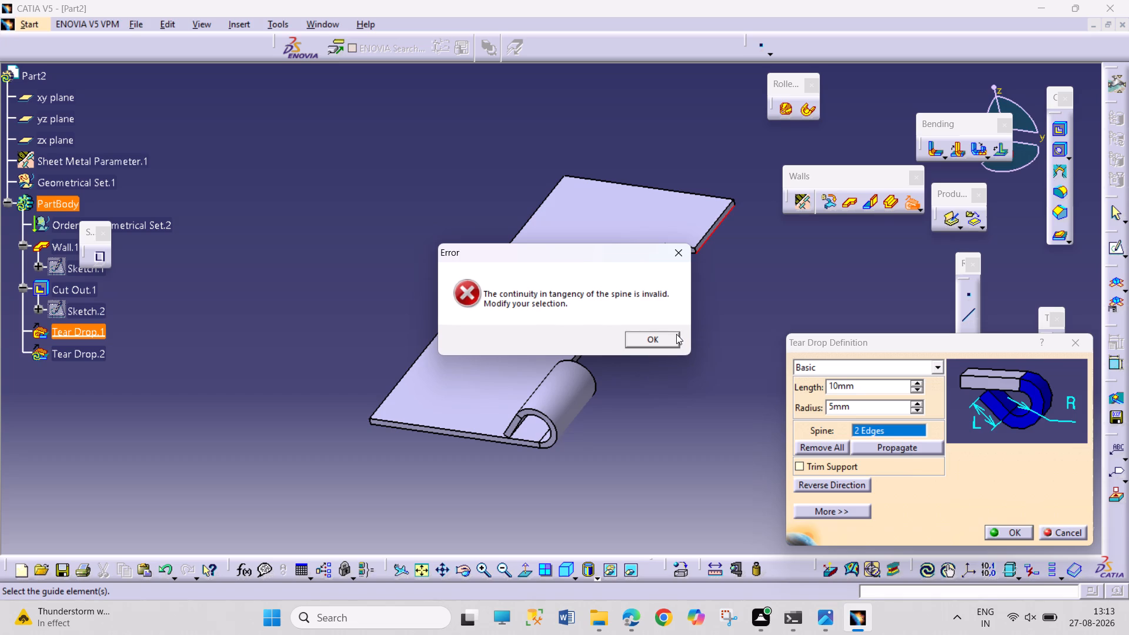
left_click(676, 334)
right_click(863, 432)
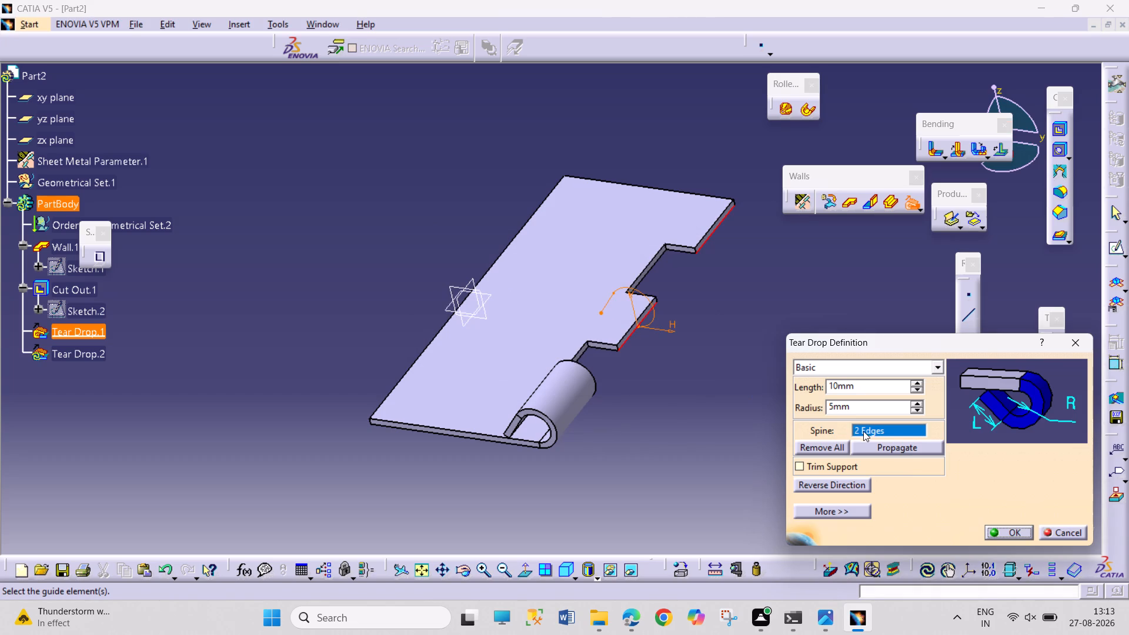
right_click(863, 429)
left_click(832, 442)
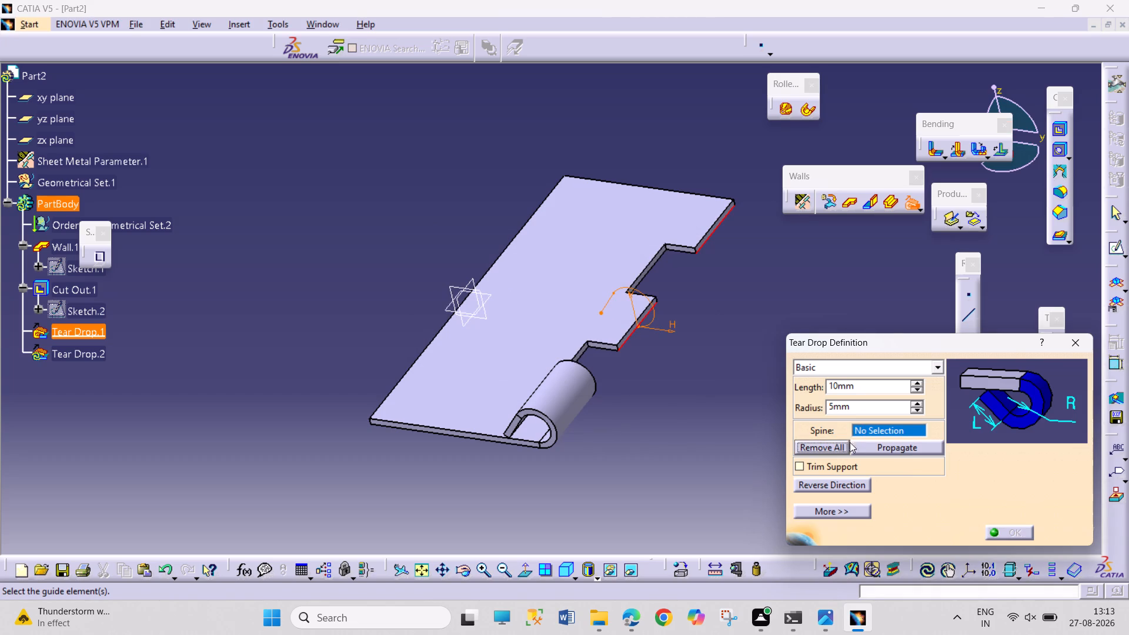
left_click(630, 333)
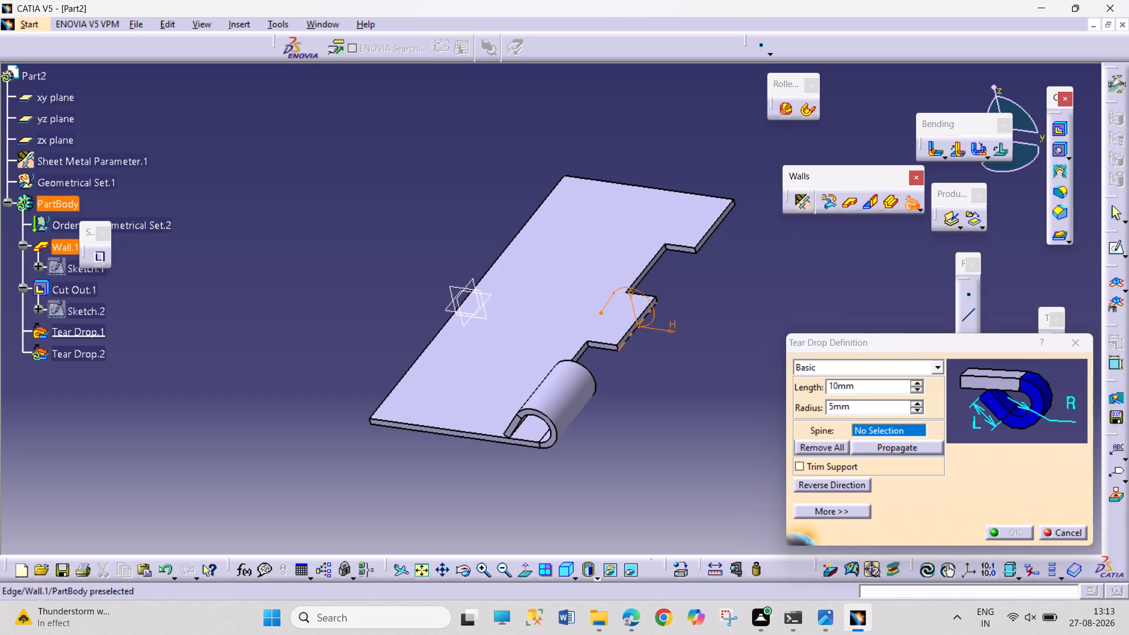
left_click(1002, 534)
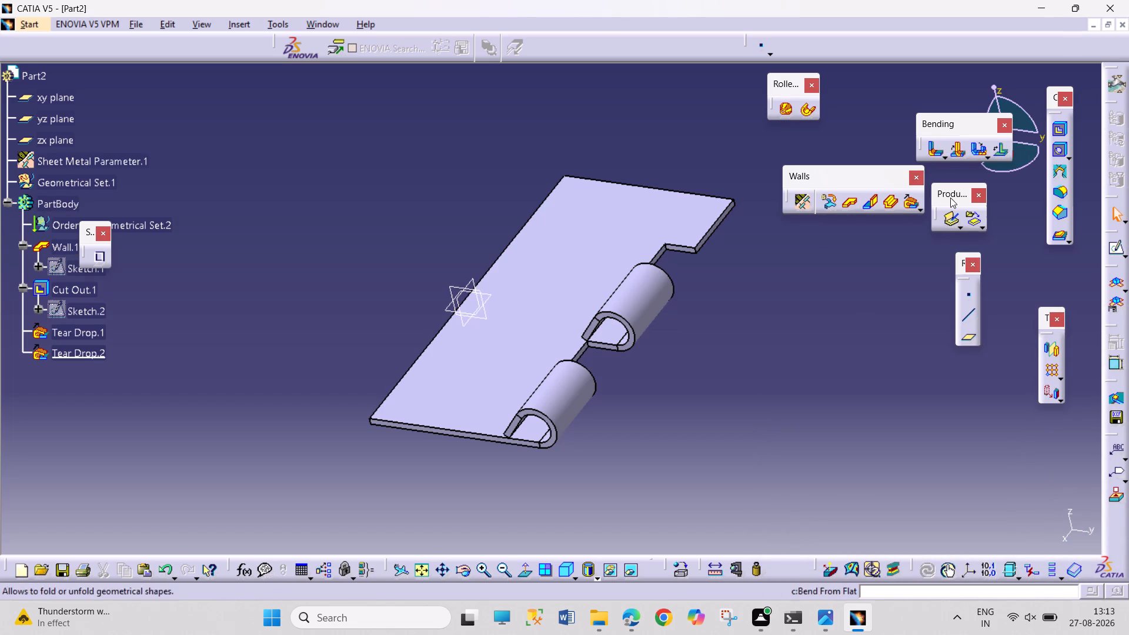
Create a basic Tear Drop with 10 mm length and 5 mm radius on the outer edge of the remaining end tab.
left_click(910, 201)
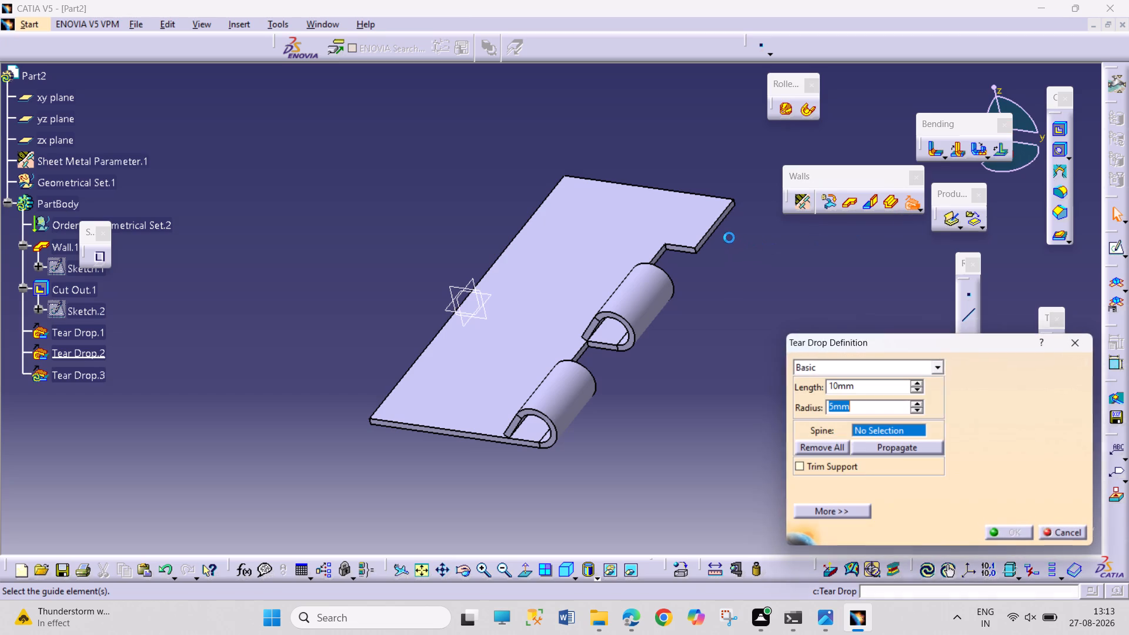
left_click(723, 223)
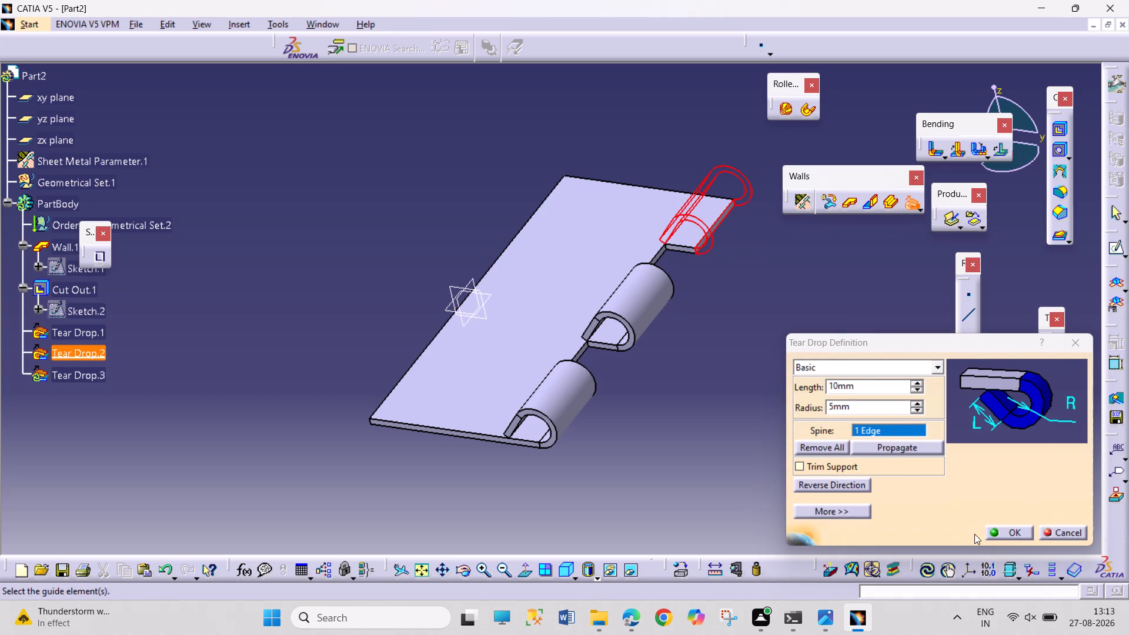
left_click(1009, 533)
left_click(717, 432)
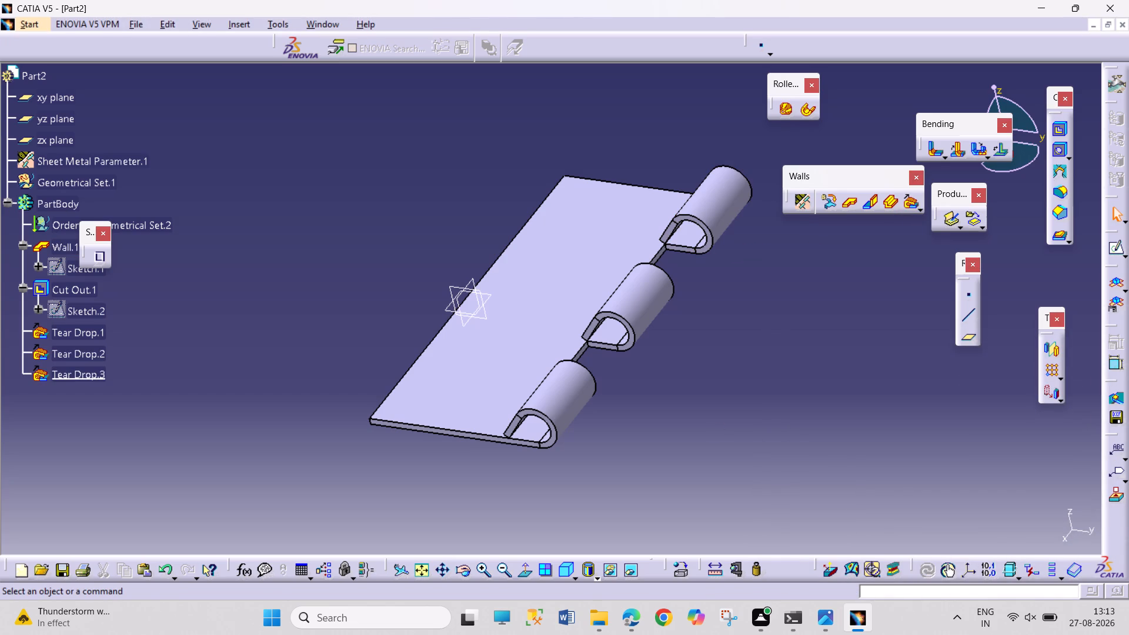
Start a sketch on the plate's broad face on the curl side and draw a circle of about 6 mm radius on the vertical axis.
left_click(463, 573)
left_click_drag(435, 510, 483, 379)
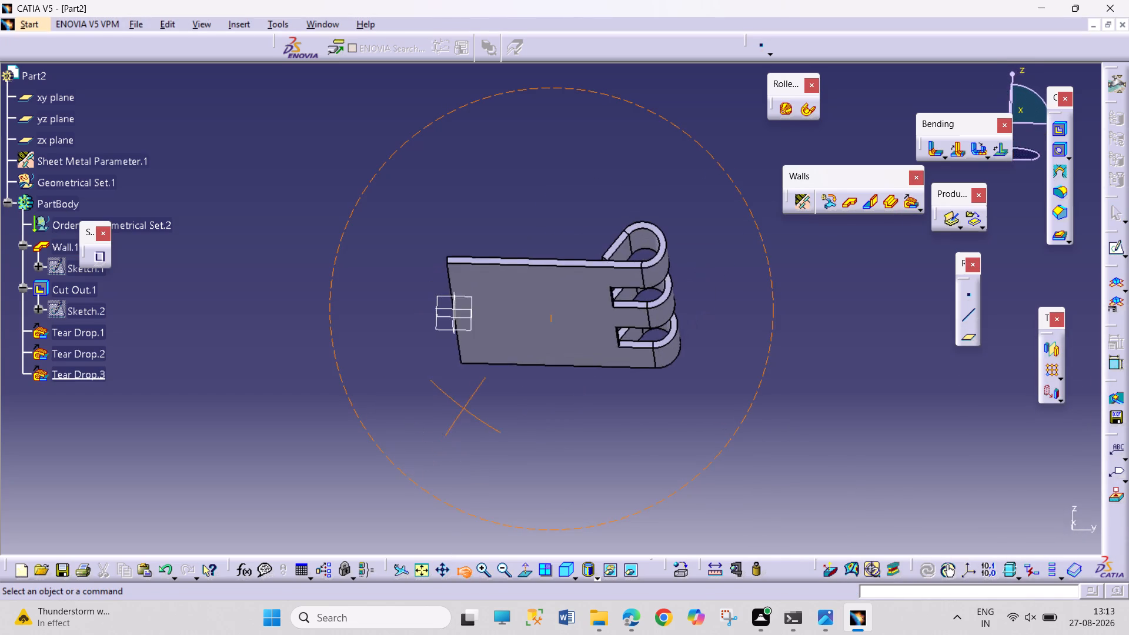
left_click_drag(483, 379, 609, 458)
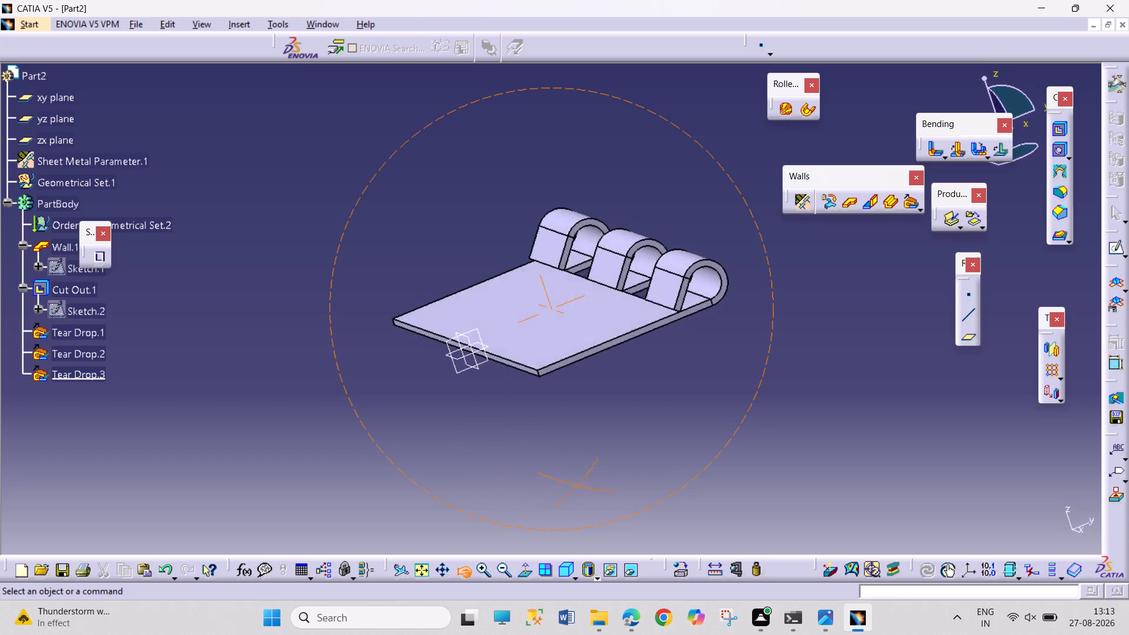
left_click_drag(609, 458, 748, 464)
left_click(636, 358)
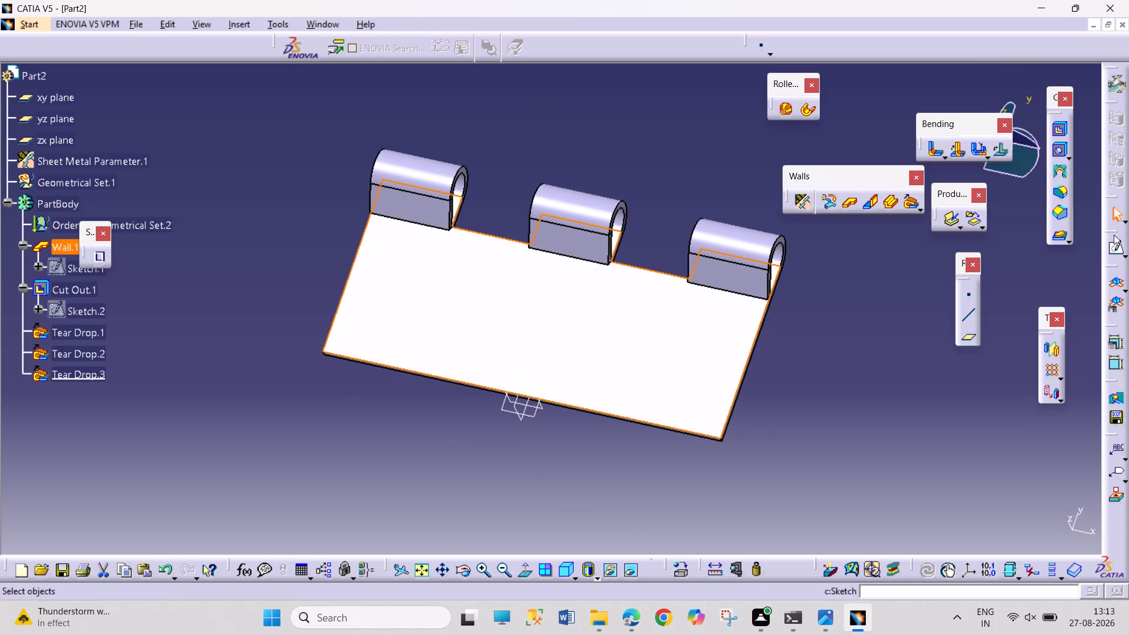
left_click(1118, 256)
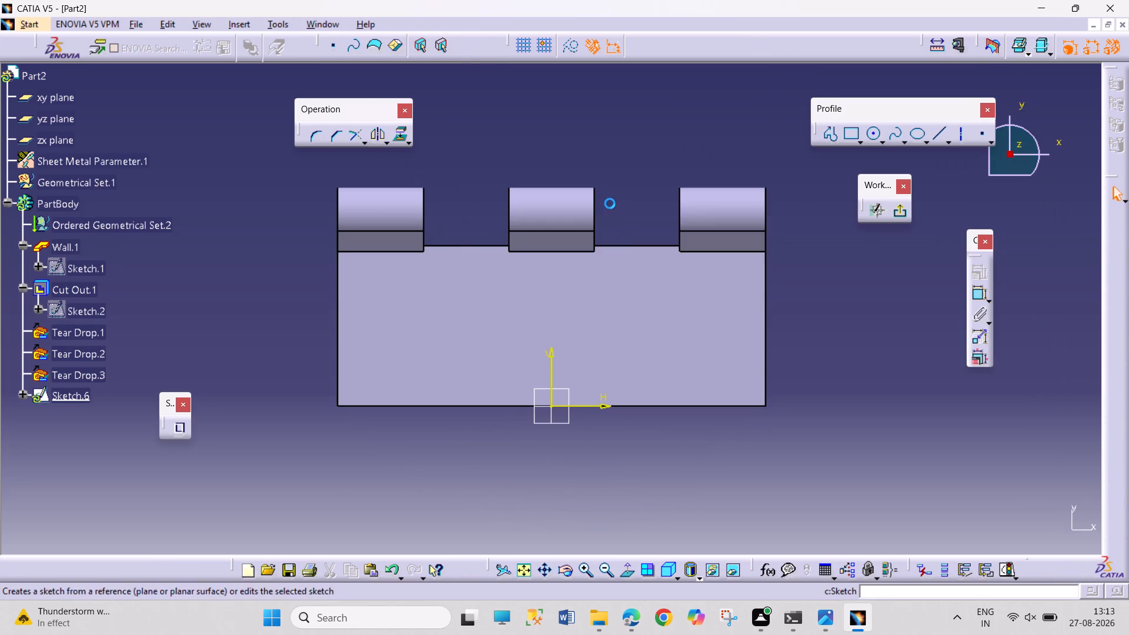
left_click(869, 135)
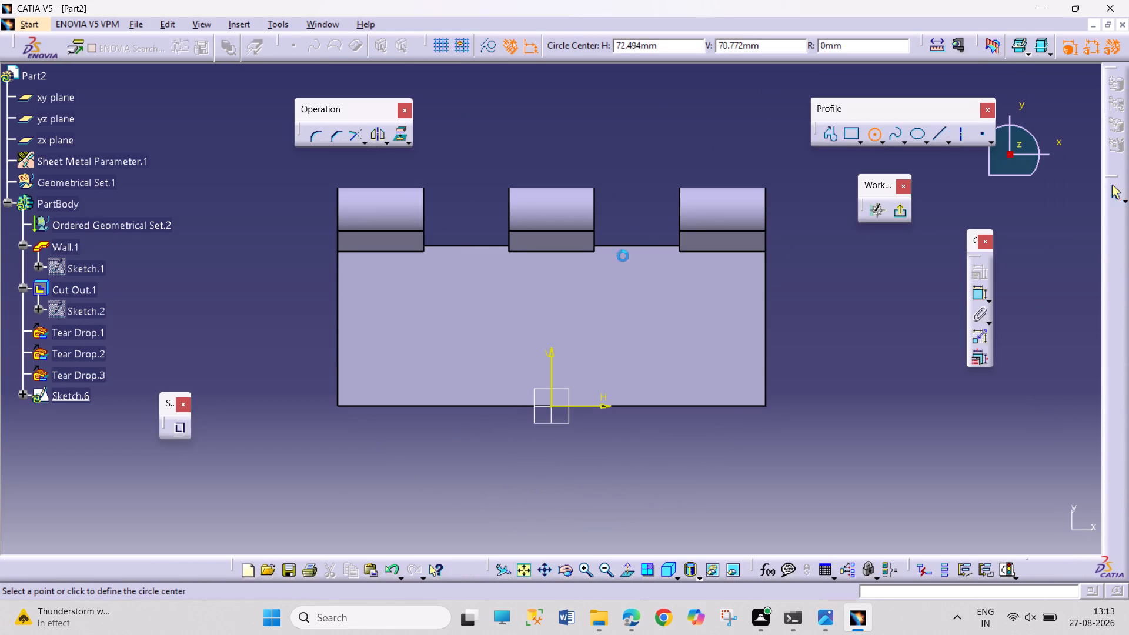
left_click(551, 317)
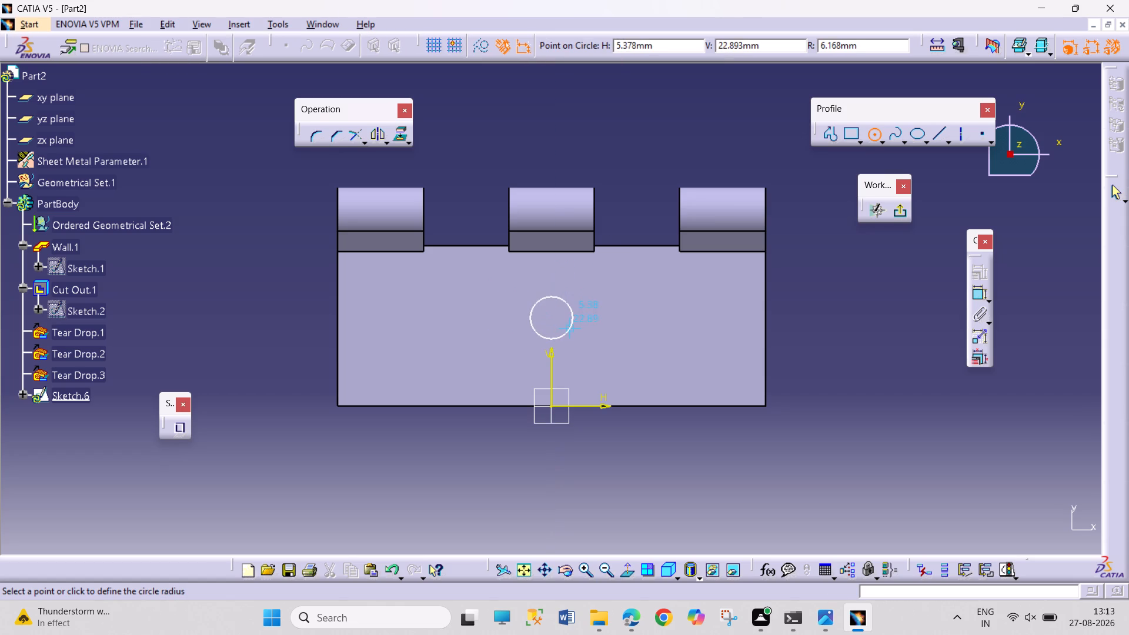
left_click(569, 327)
Draw a circle of about 6.5 mm radius near the plate's positive-H end and mirror it about the vertical axis.
left_click(874, 135)
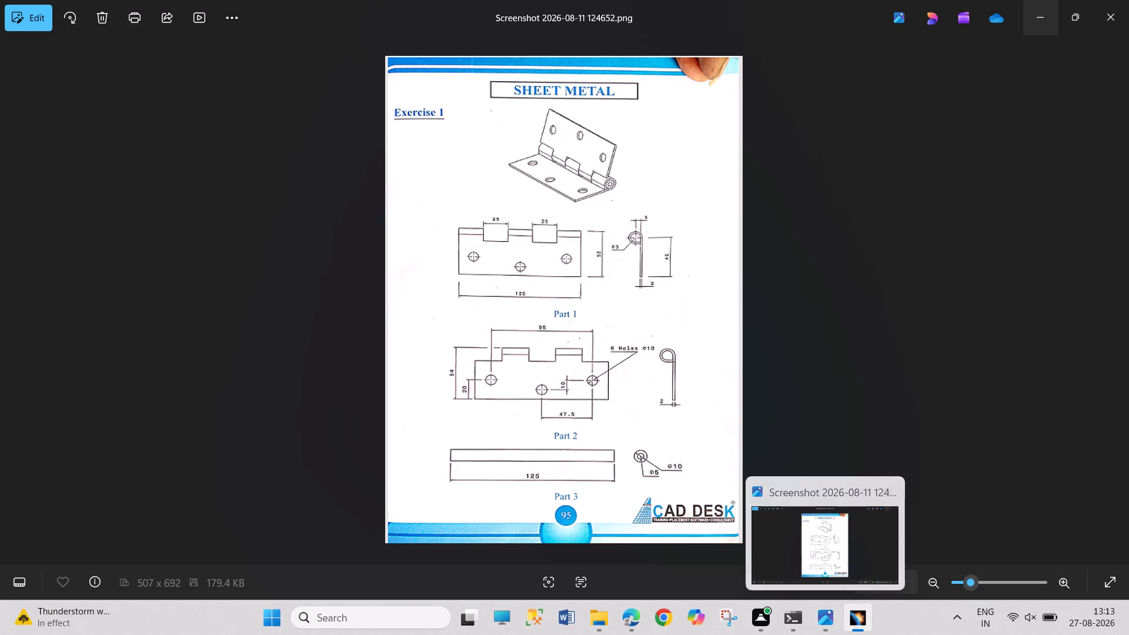
left_click(701, 295)
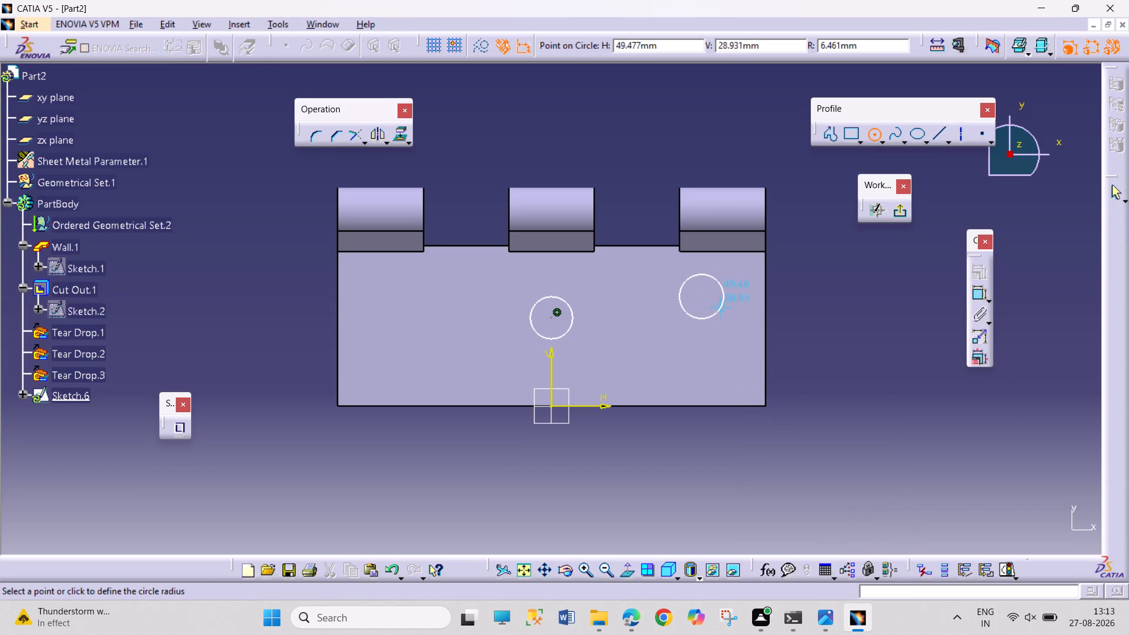
left_click(720, 307)
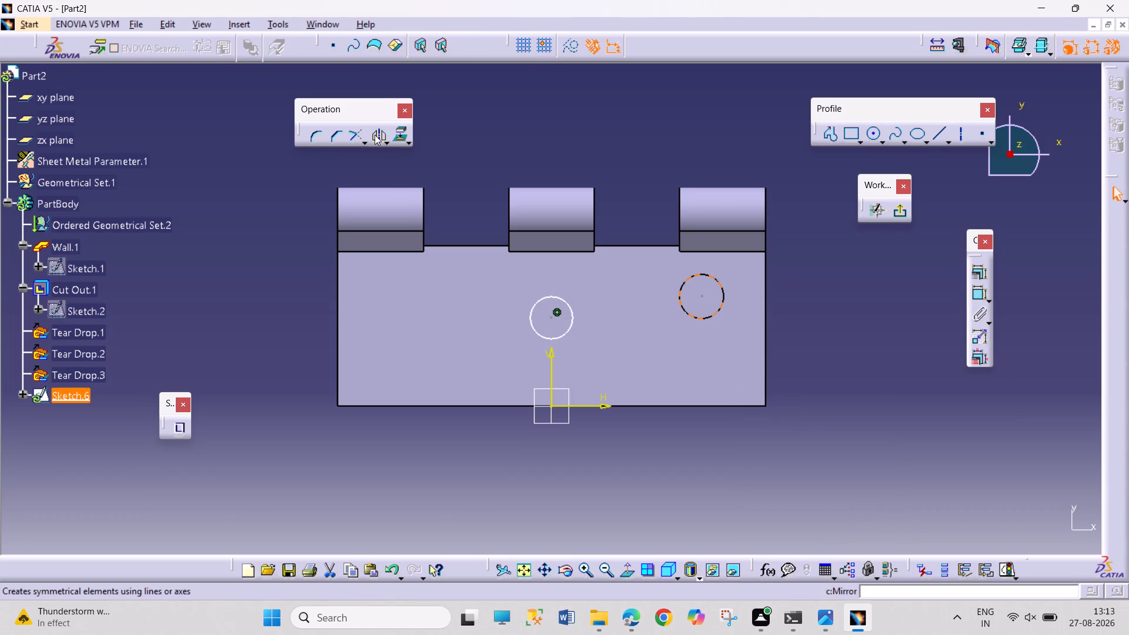
left_click(375, 135)
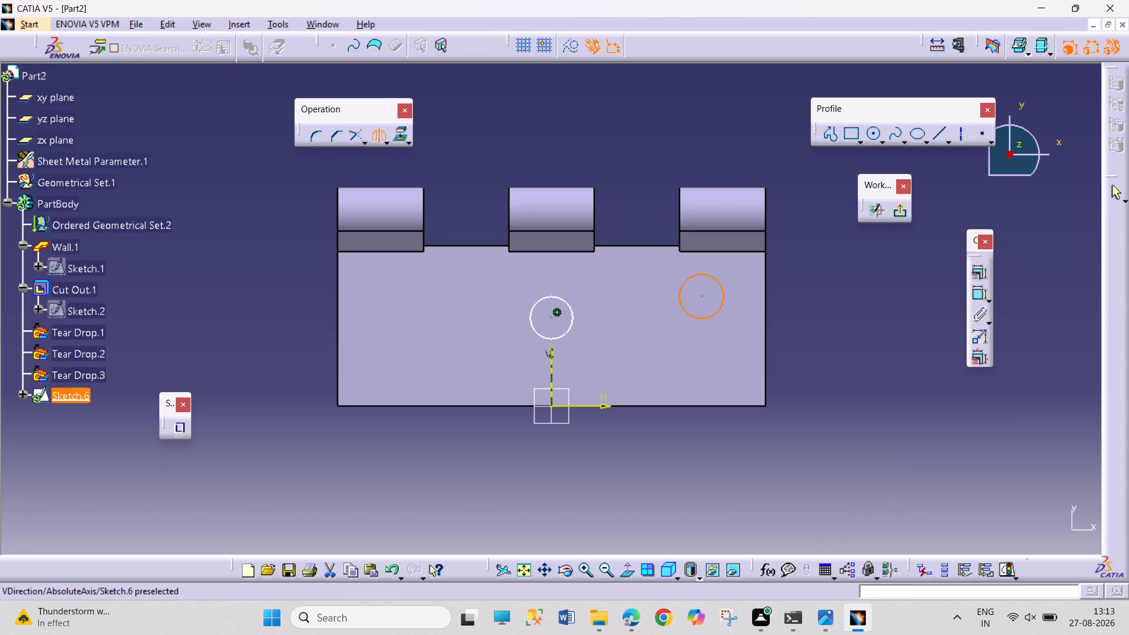
left_click(550, 372)
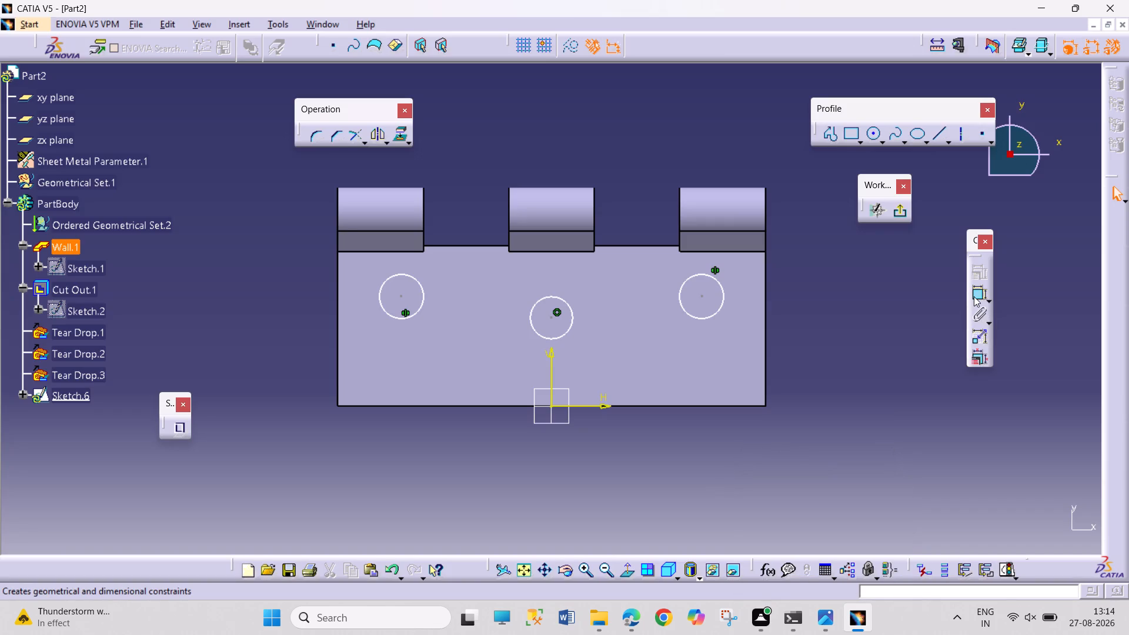
Constrain the positive-H end circle's centre to 20 mm from the plate's long straight edge.
left_click(974, 296)
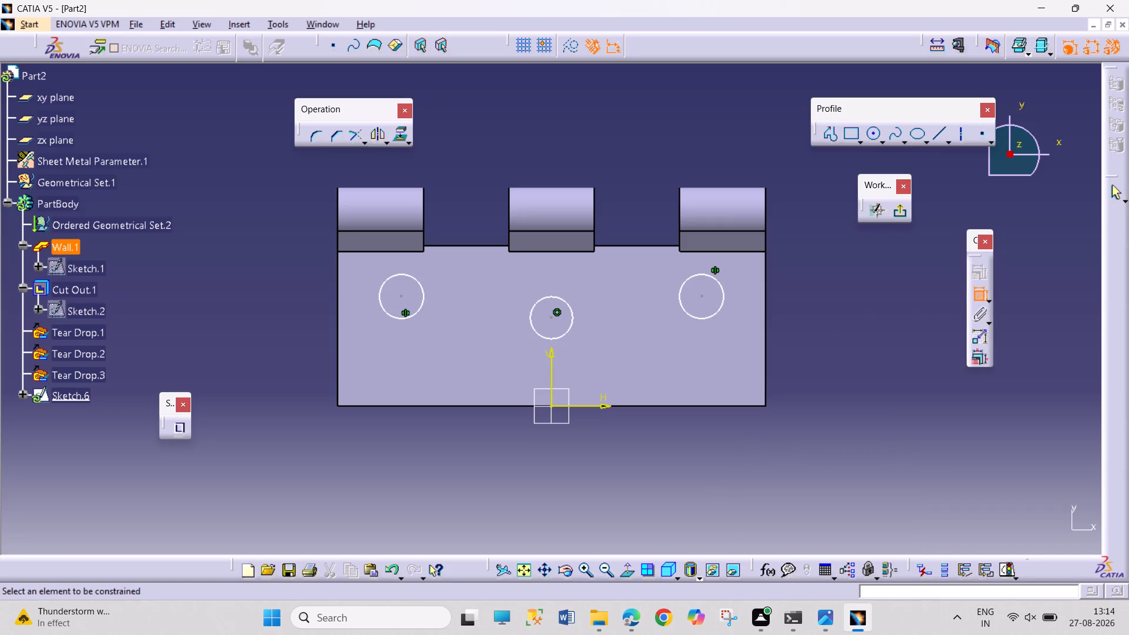
left_click(720, 406)
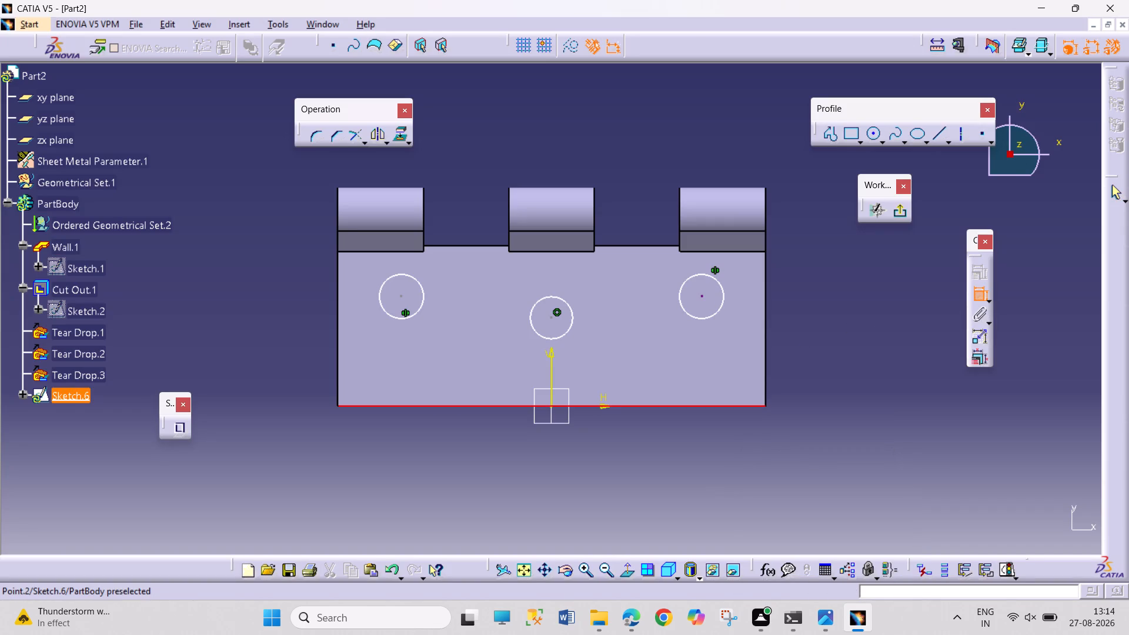
left_click(704, 295)
left_click(821, 326)
double_click(824, 320)
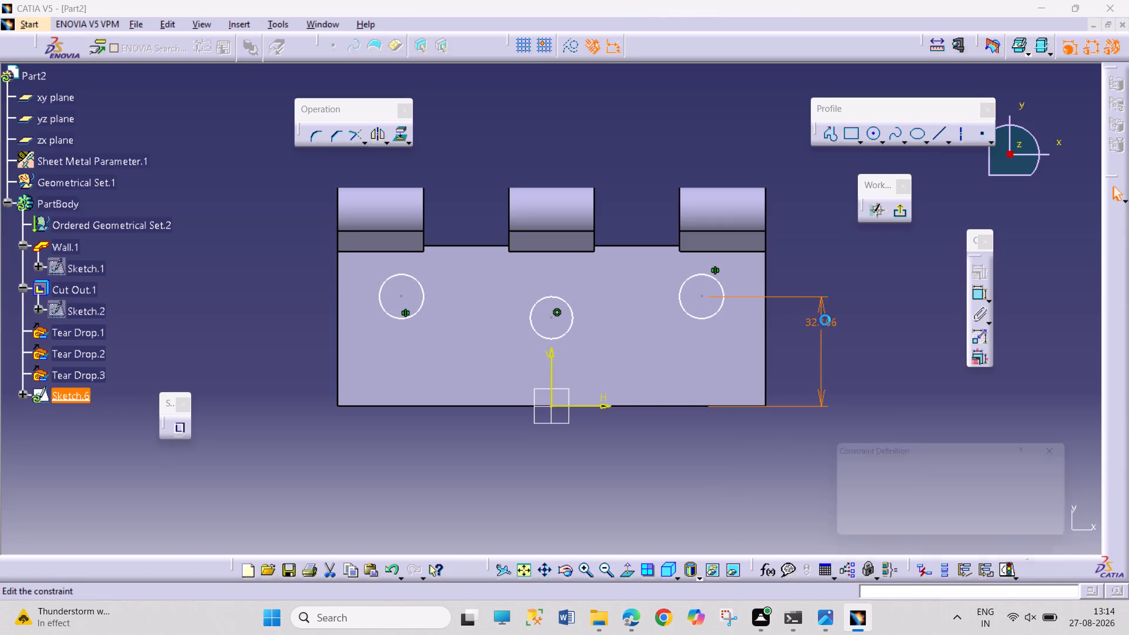
type("20")
key("Return")
left_click(904, 337)
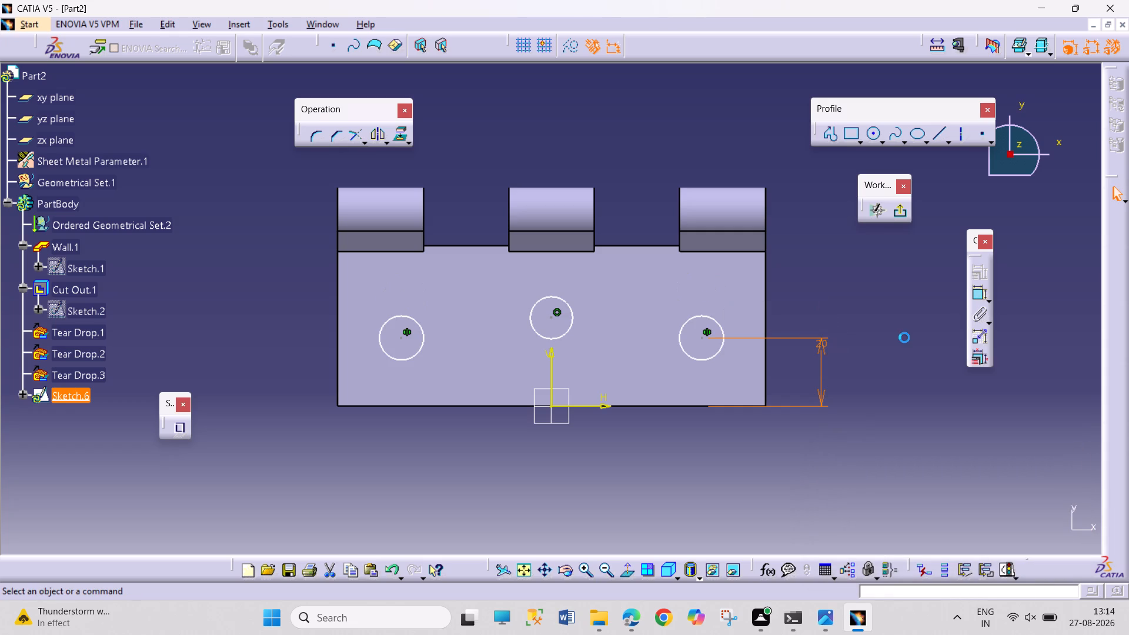
Constrain the vertical distance between the middle and positive-H circle centres to 10 mm and move the 20 mm dimension's label clear.
left_click(974, 296)
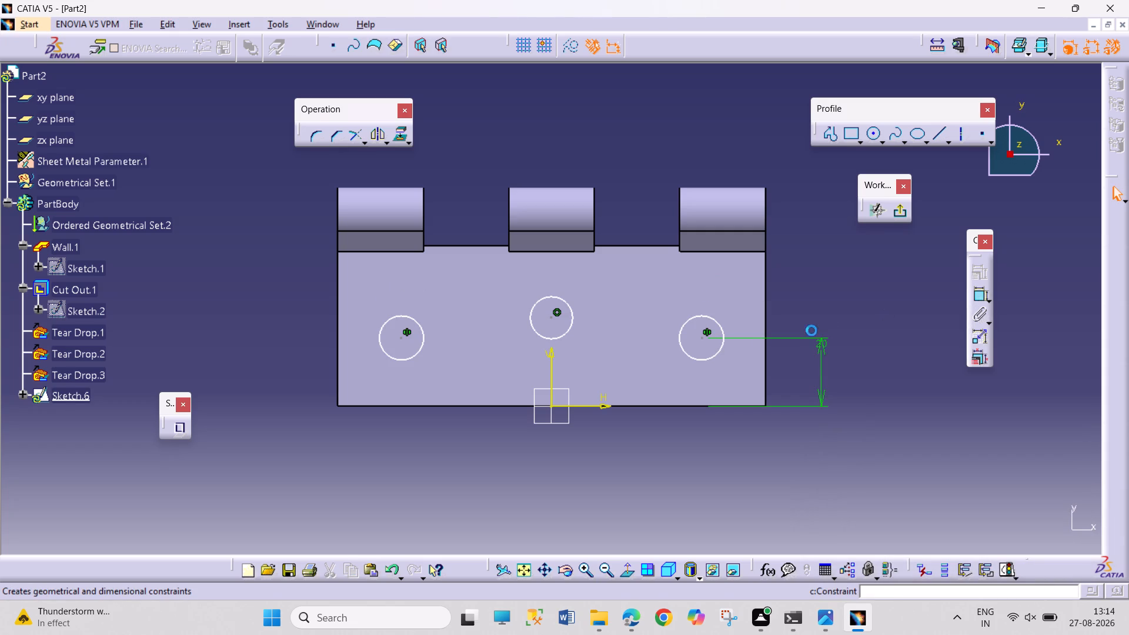
left_click(700, 338)
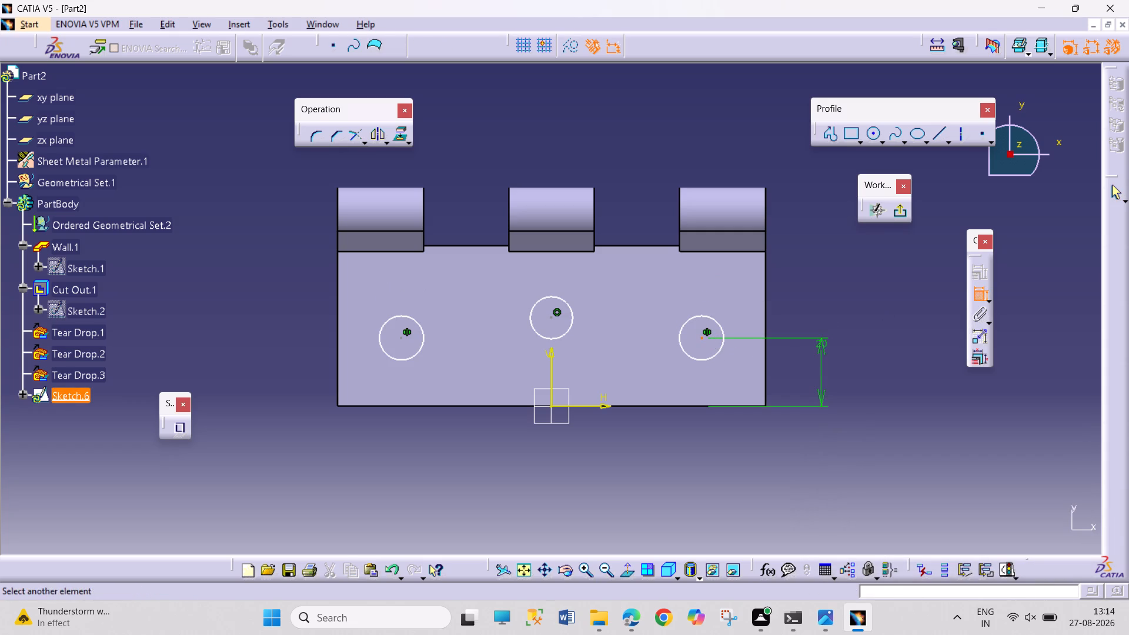
left_click(549, 317)
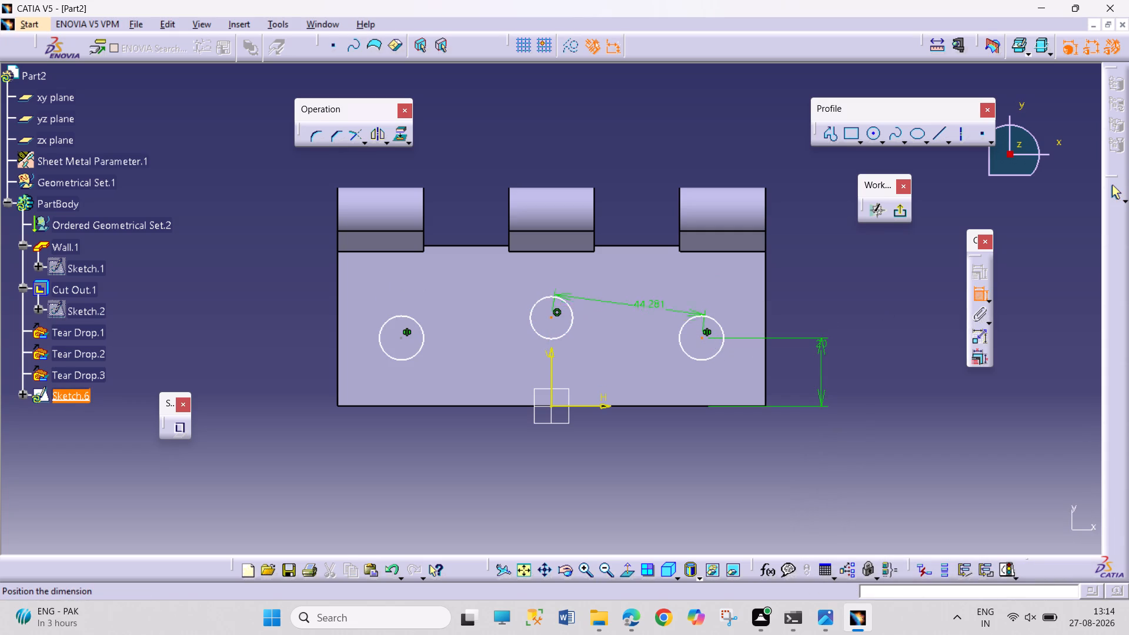
right_click(678, 307)
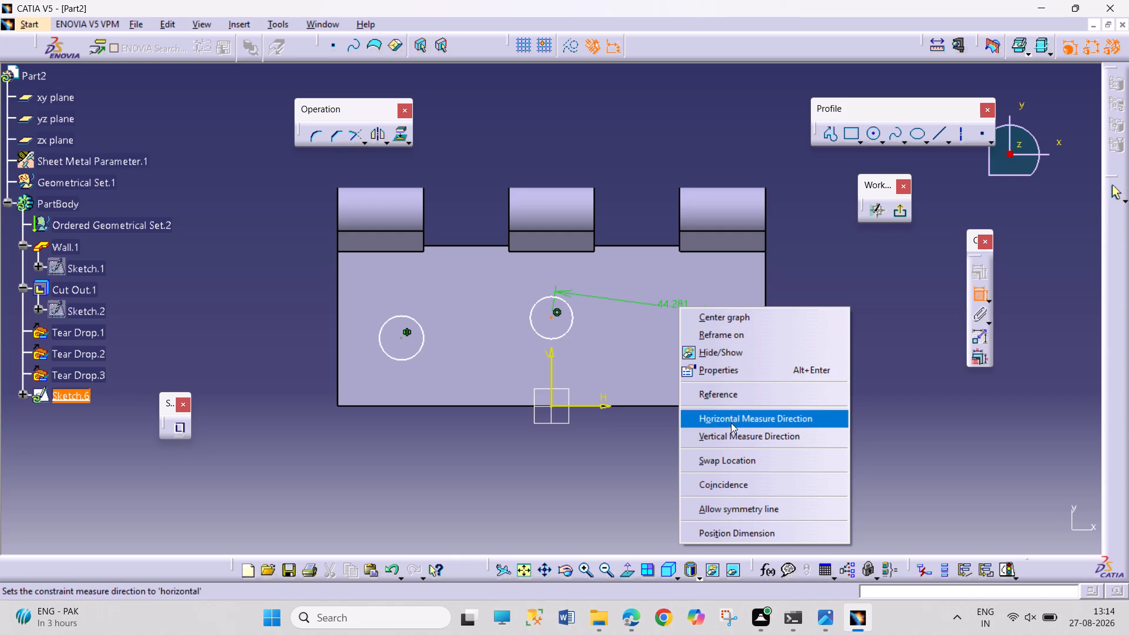
left_click(726, 436)
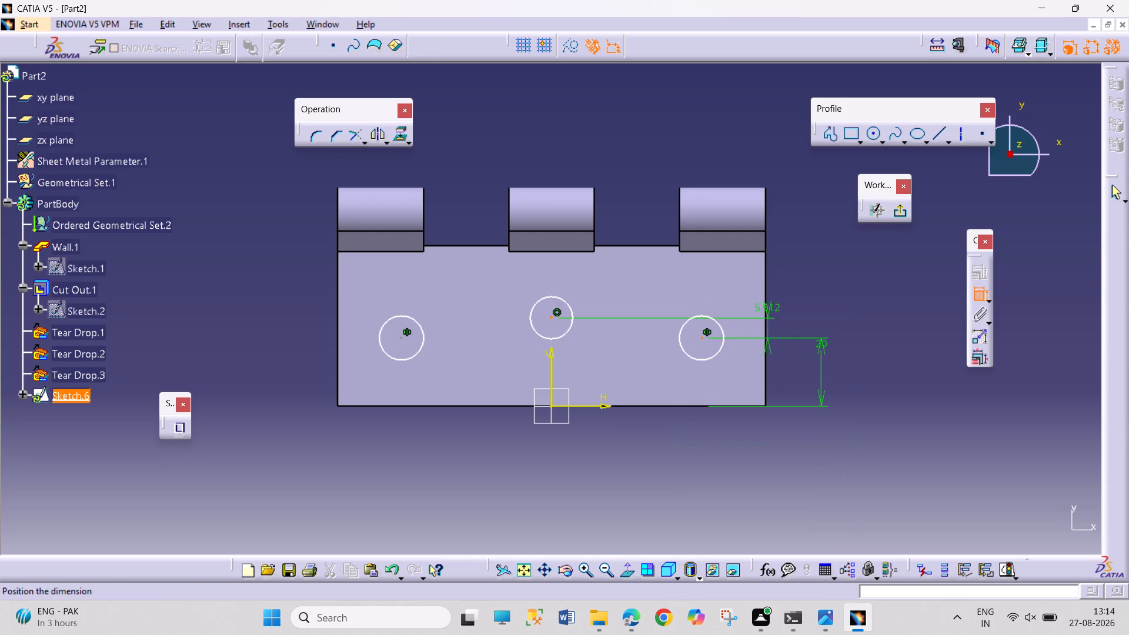
left_click(816, 275)
left_click(815, 272)
left_click(815, 272)
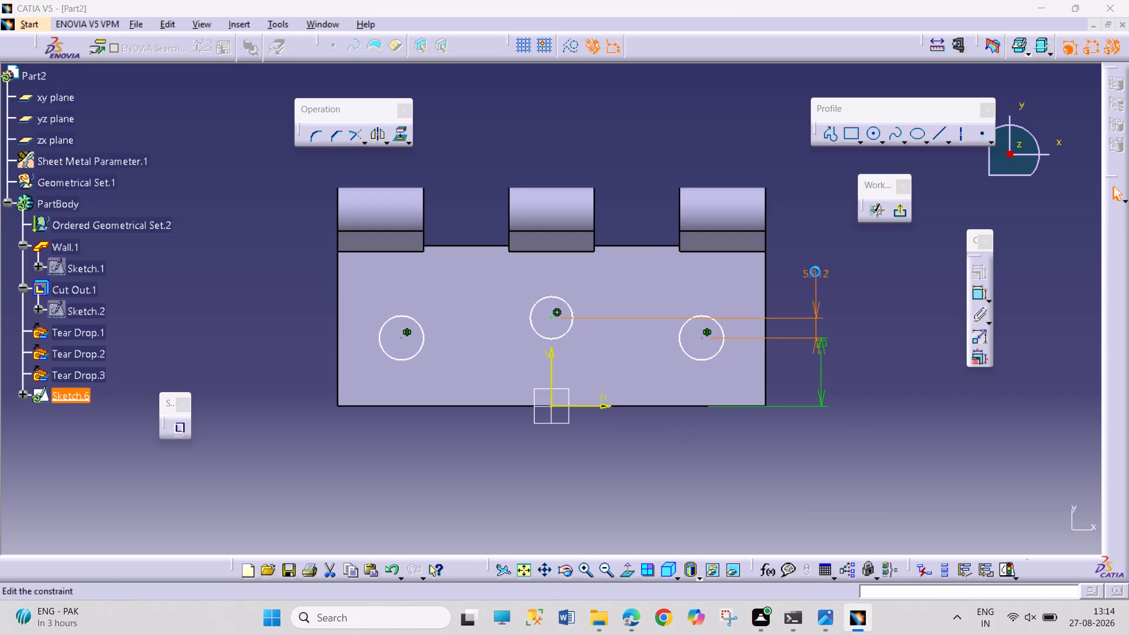
type("10")
key("Return")
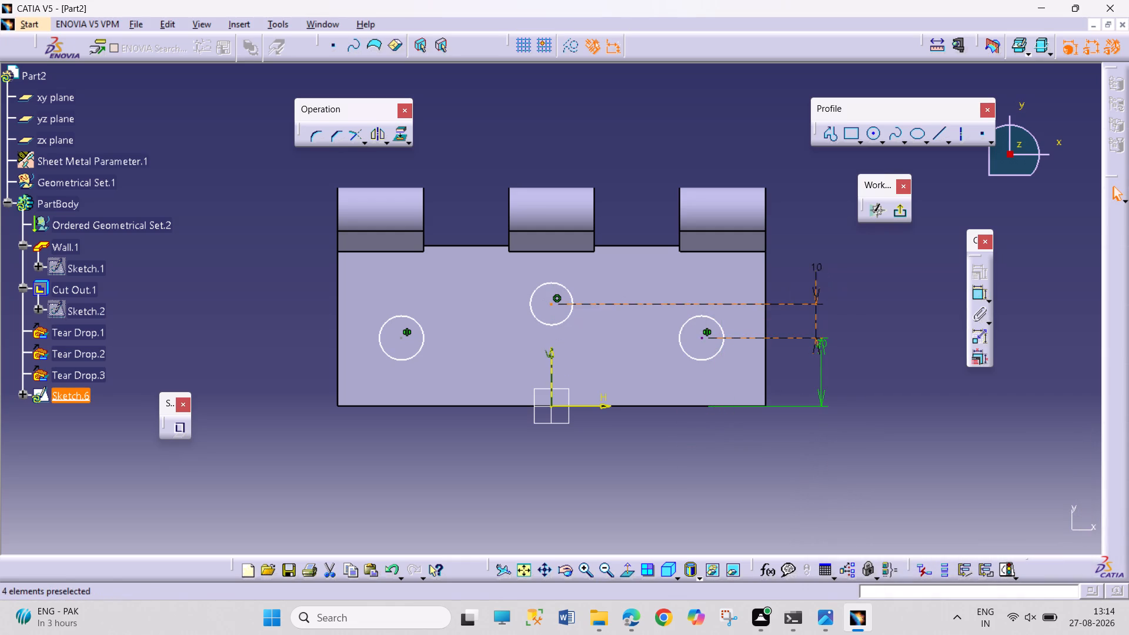
left_click_drag(826, 345, 832, 377)
left_click(891, 395)
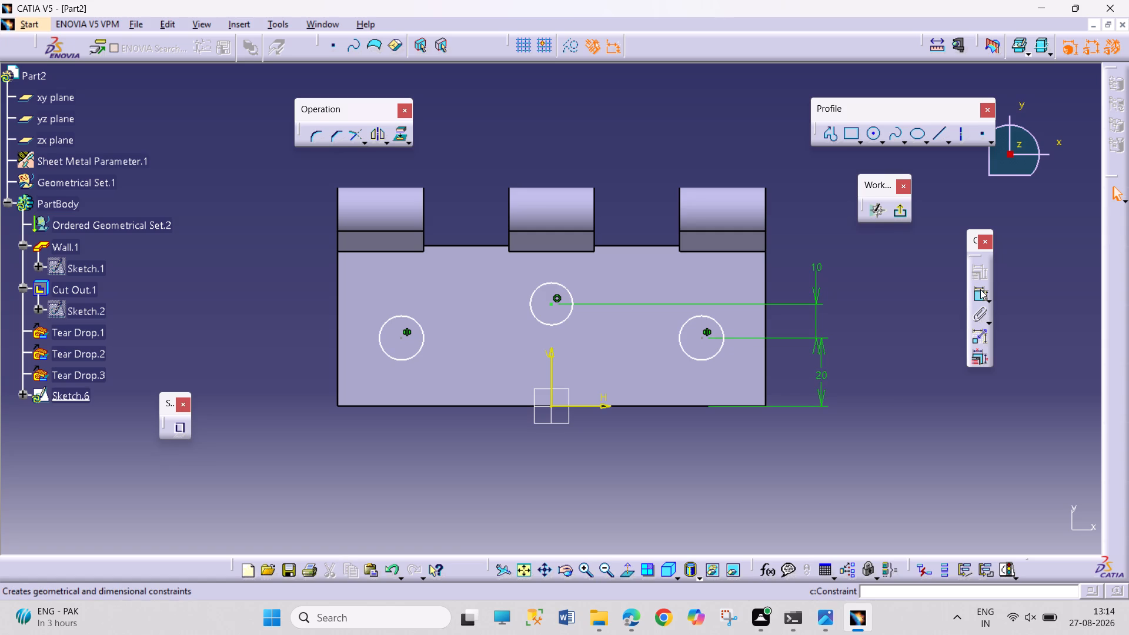
Constrain the horizontal distance between the middle and positive-H circle centres to 47.5 mm.
left_click(980, 289)
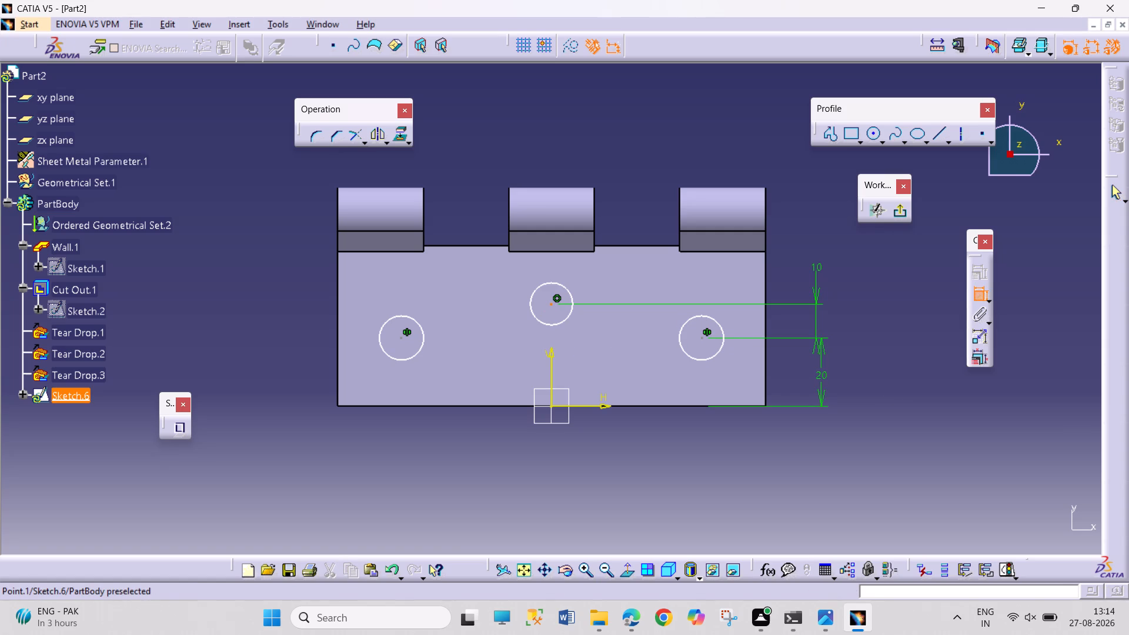
left_click(552, 303)
left_click(703, 338)
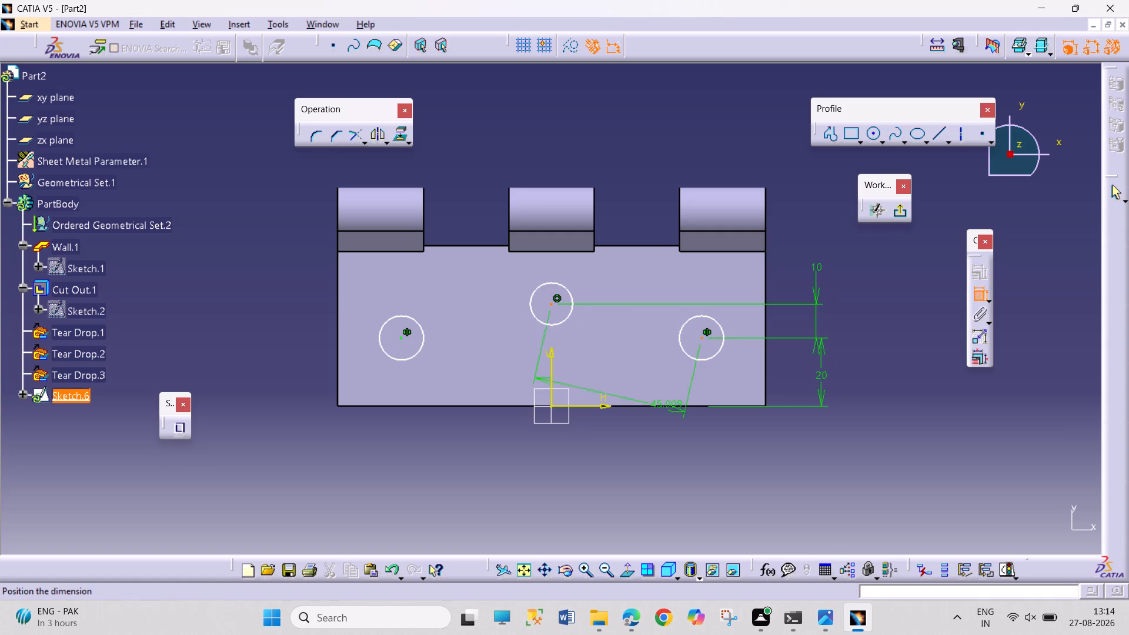
right_click(664, 422)
left_click(692, 463)
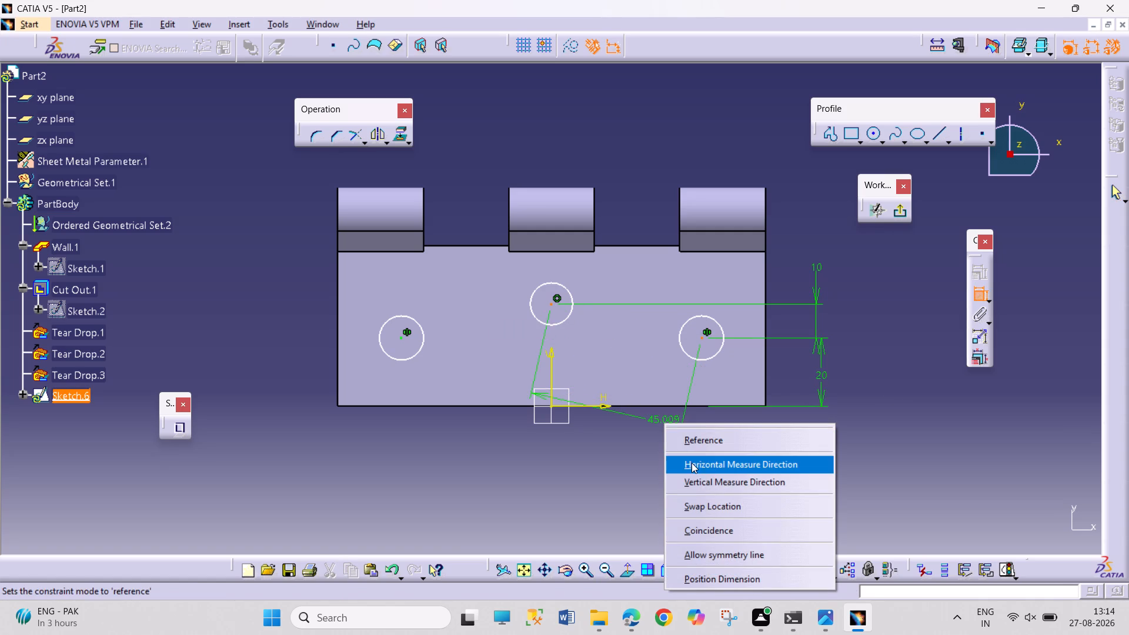
left_click(656, 476)
double_click(656, 473)
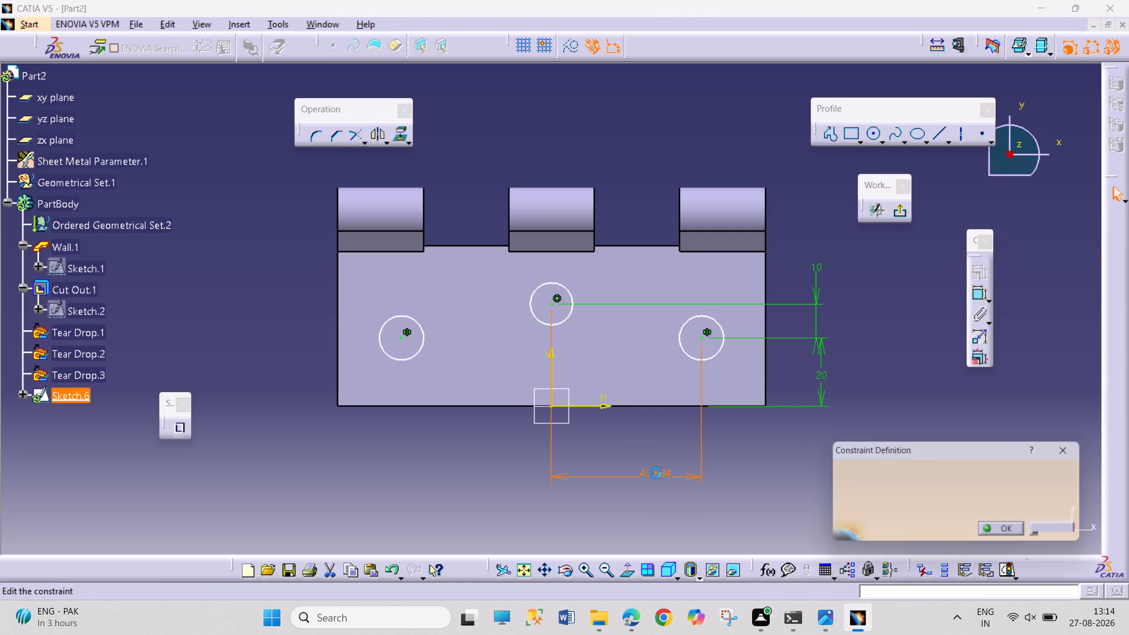
type("47.5")
key("Return")
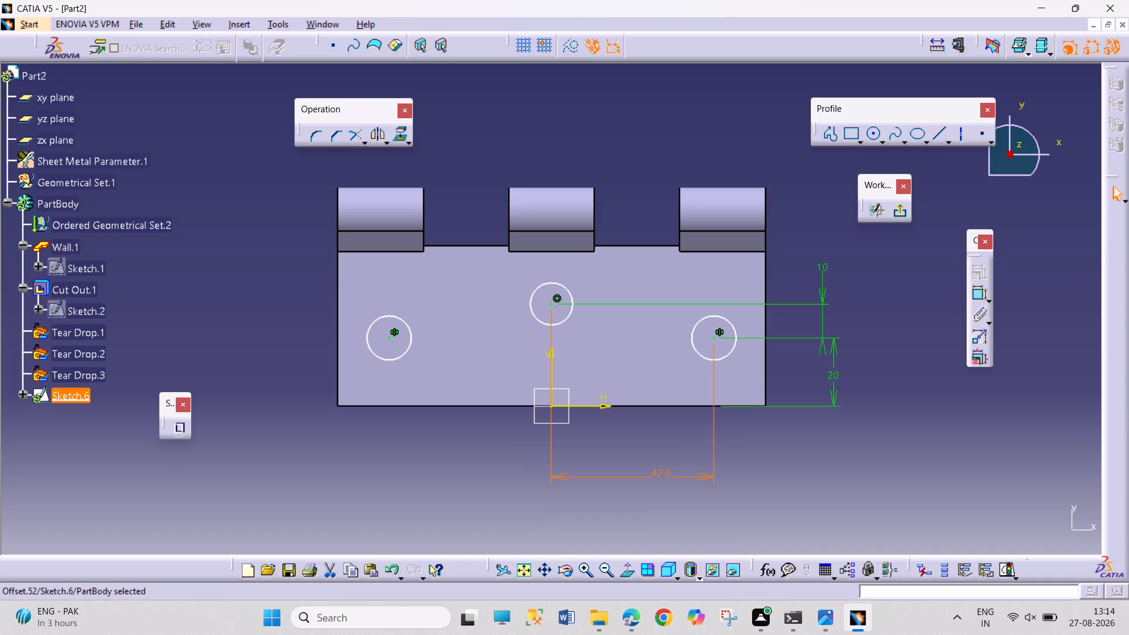
Dimension the positive-H end circle with a diameter of 10 mm.
left_click(977, 292)
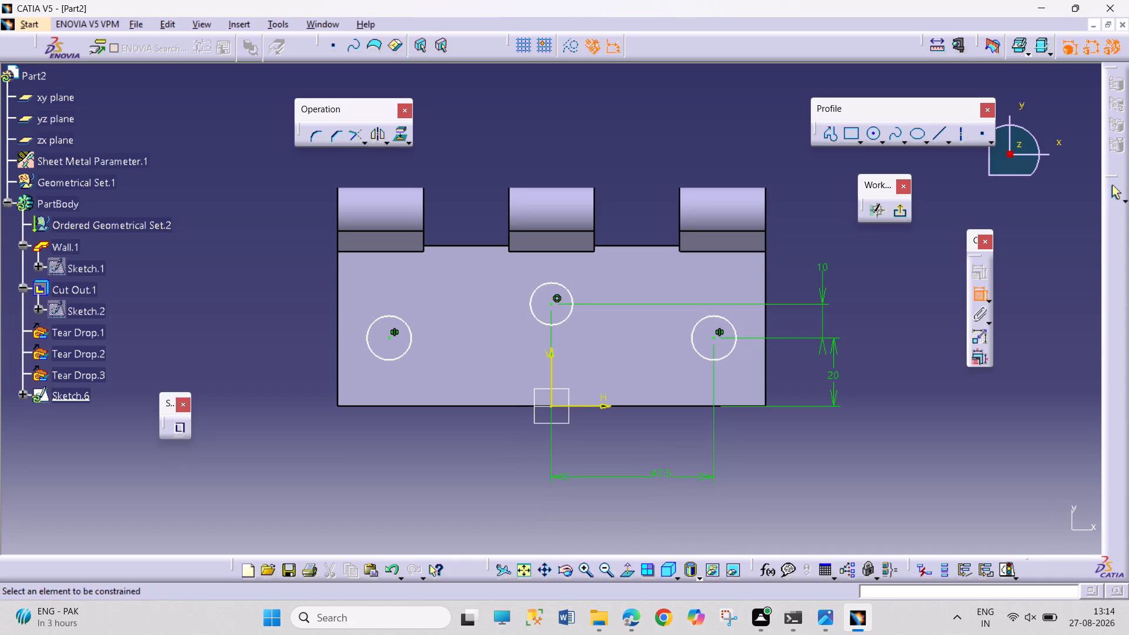
left_click(732, 345)
left_click(803, 459)
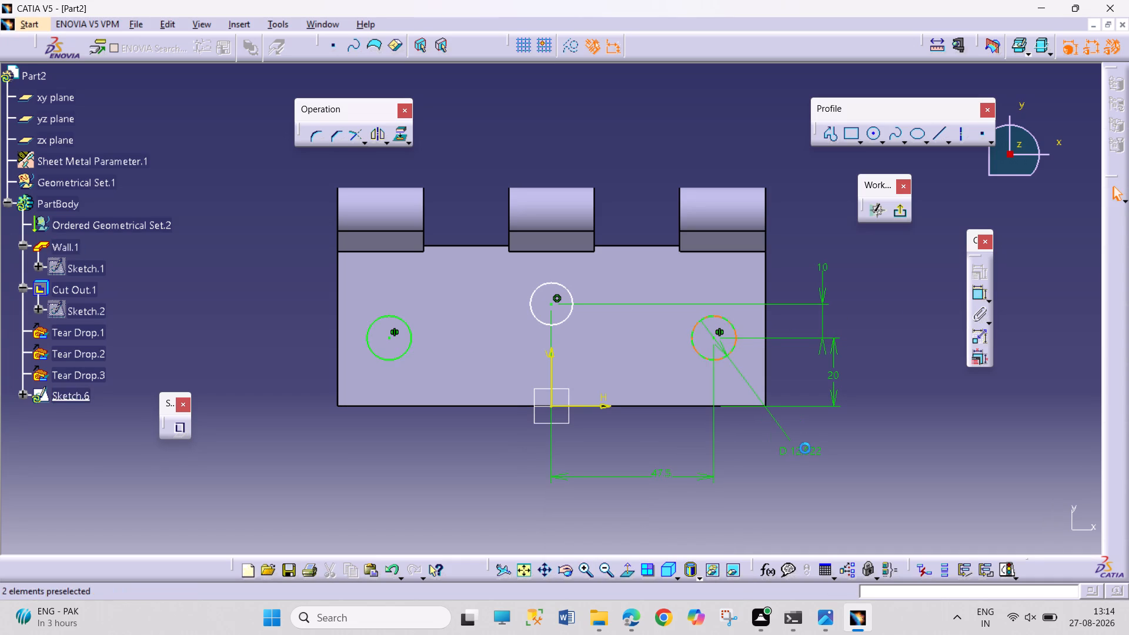
double_click(805, 448)
type("10")
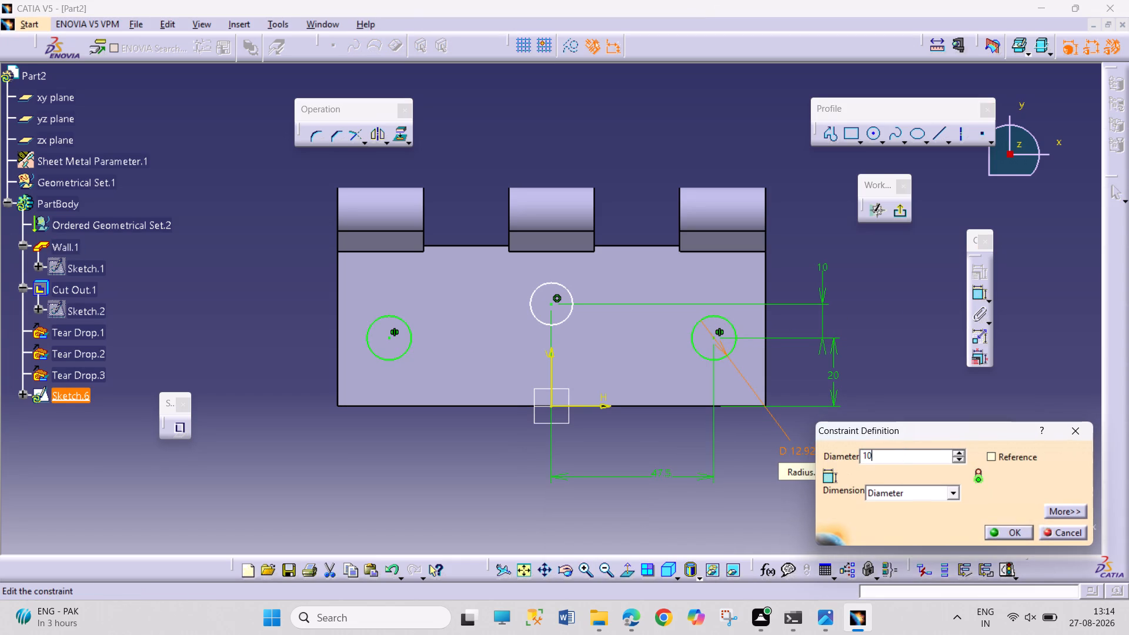
key("Return")
Dimension the middle circle with a diameter of 10 mm.
left_click(974, 294)
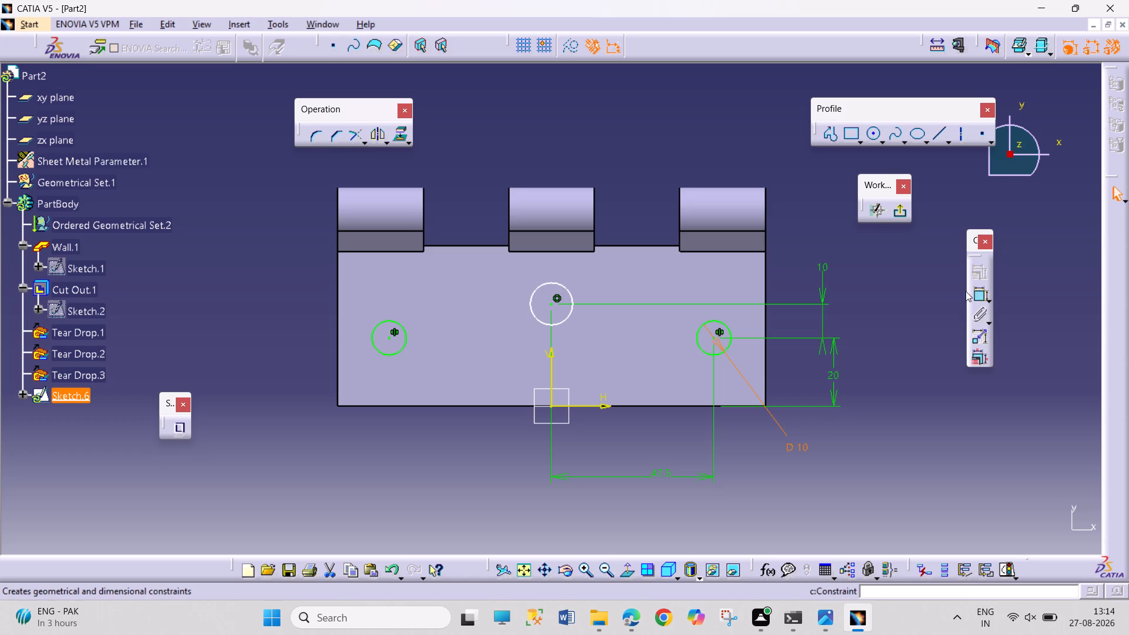
left_click(570, 292)
left_click(625, 280)
double_click(630, 278)
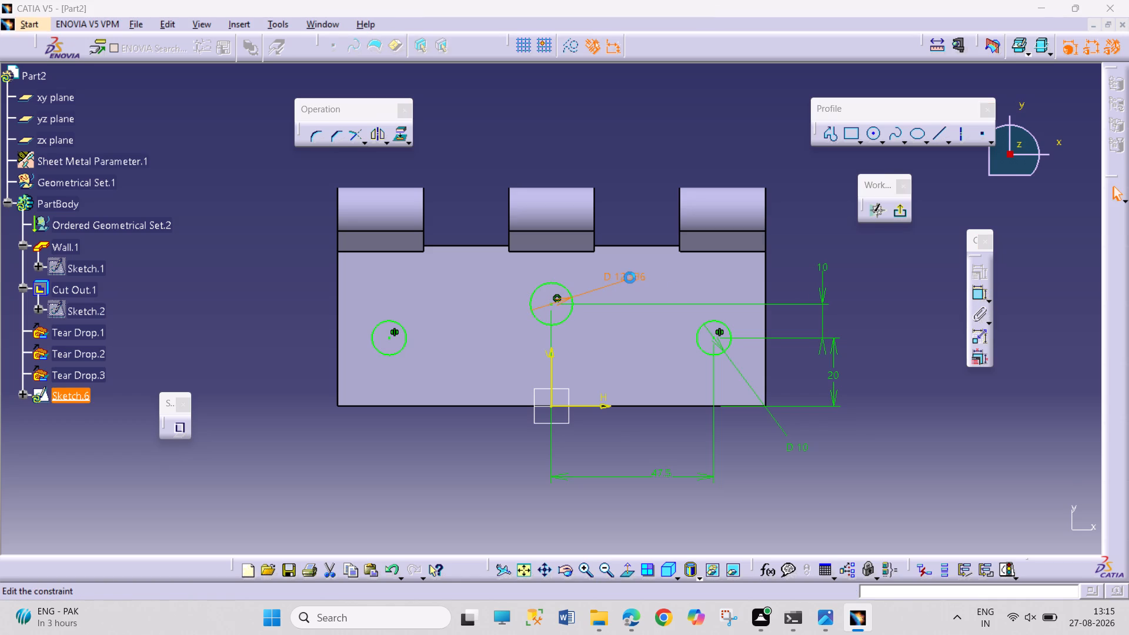
type("10")
key("Return")
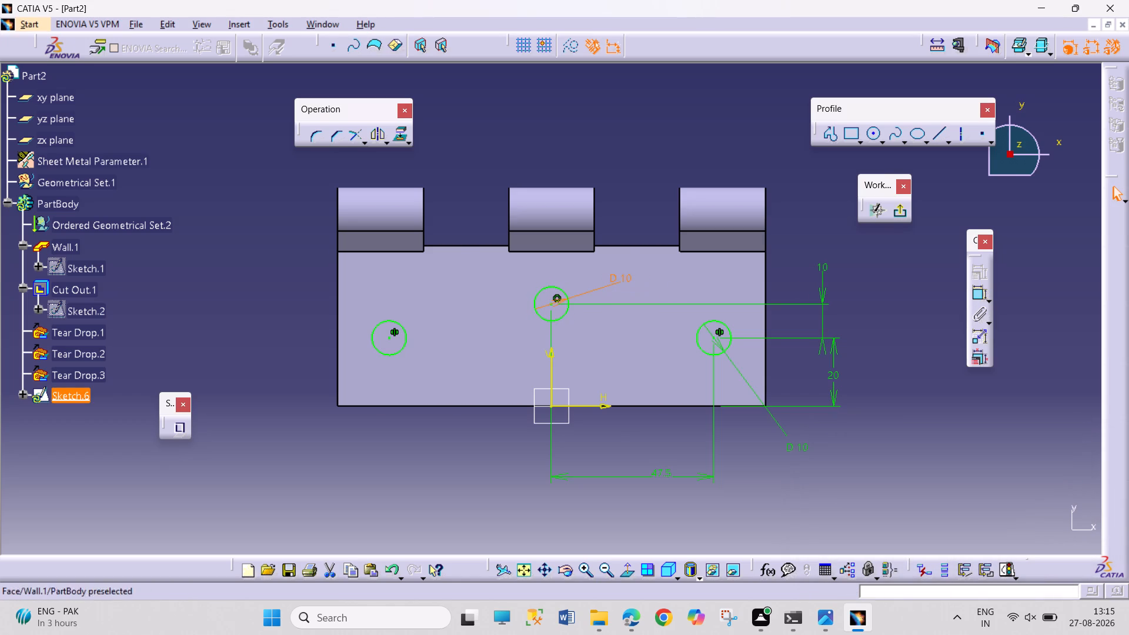
left_click(875, 284)
Exit the sketch and cut the three circles through the plate with a Sheetmetal standard Cut Out set to Up to next.
left_click(900, 208)
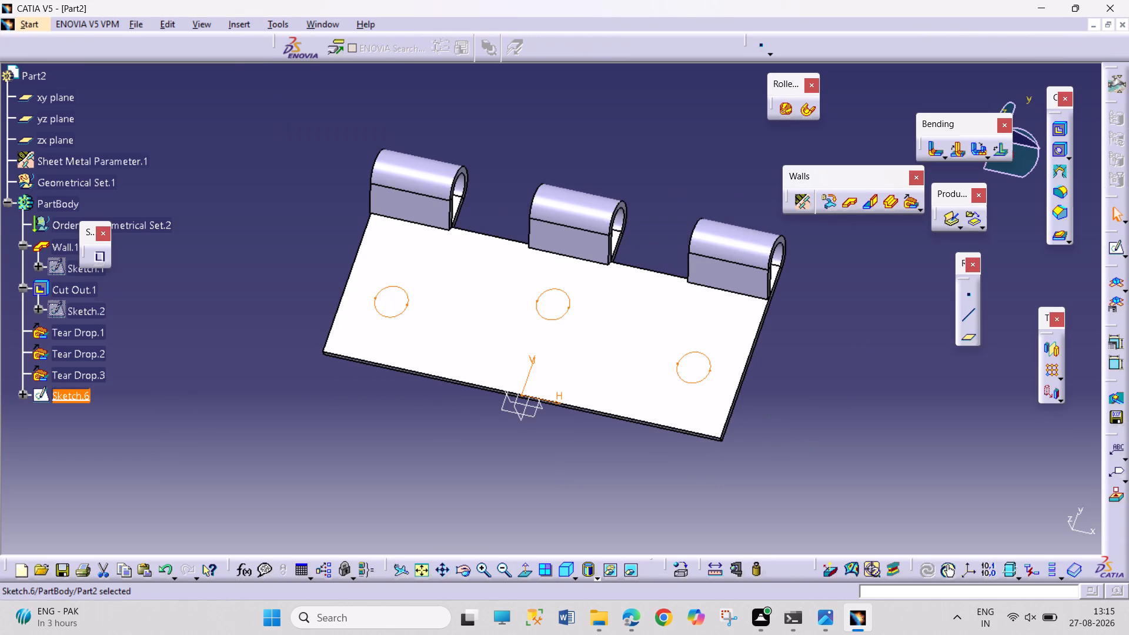
left_click(1053, 129)
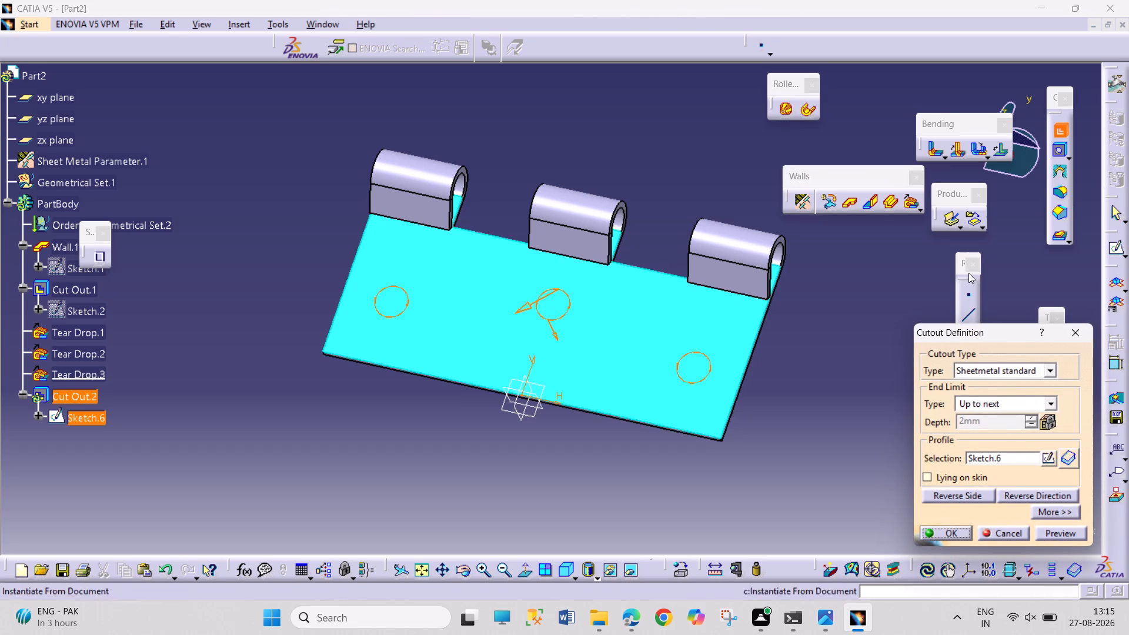
left_click(946, 534)
left_click(886, 450)
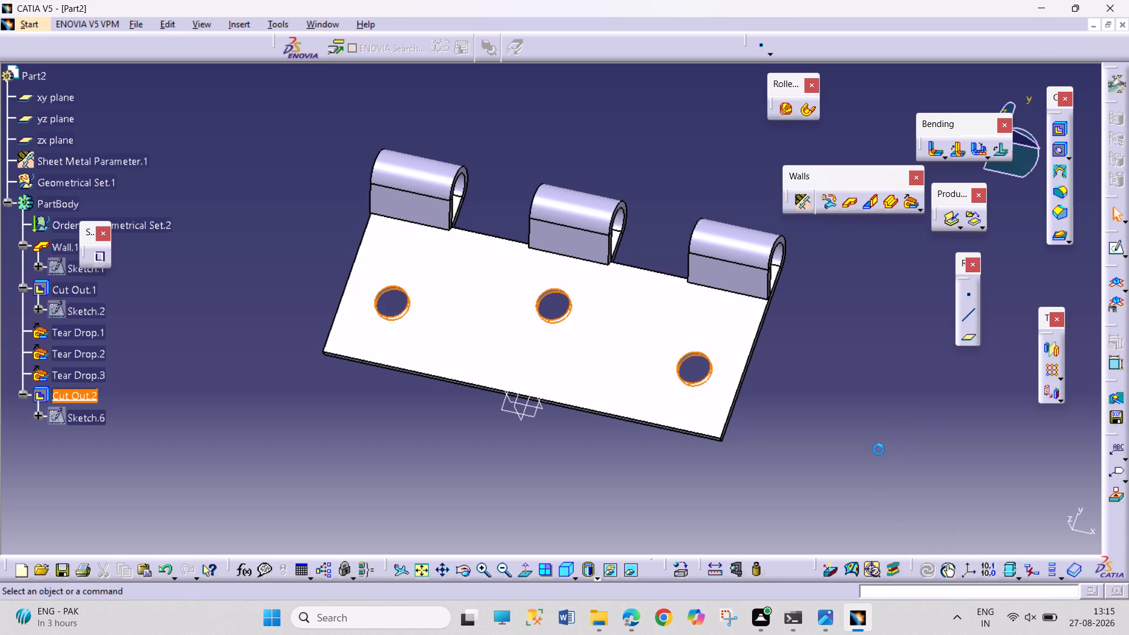
Examine the plate's holes and curls from several sides, finishing in the isometric view.
left_click(460, 569)
left_click_drag(777, 442, 475, 229)
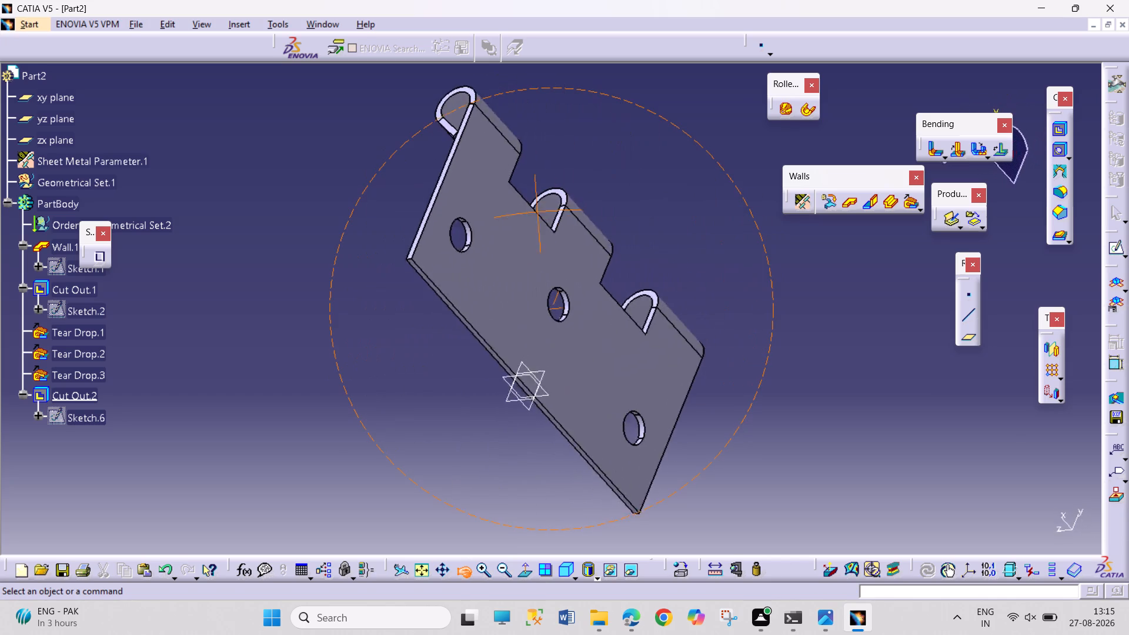
left_click_drag(475, 229, 632, 347)
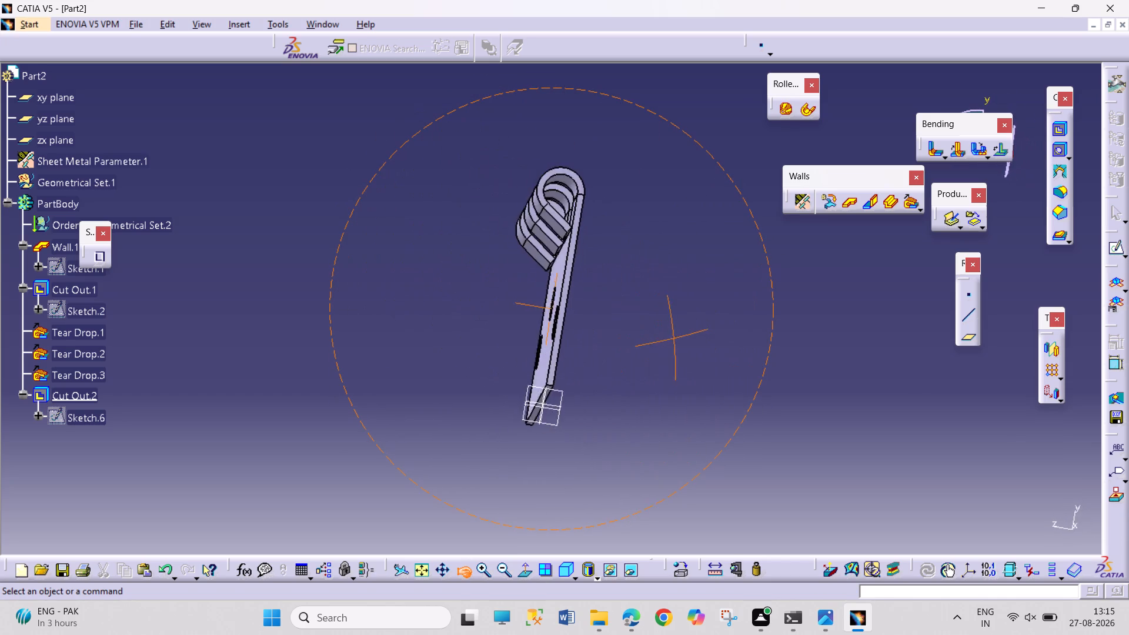
left_click_drag(632, 347, 706, 377)
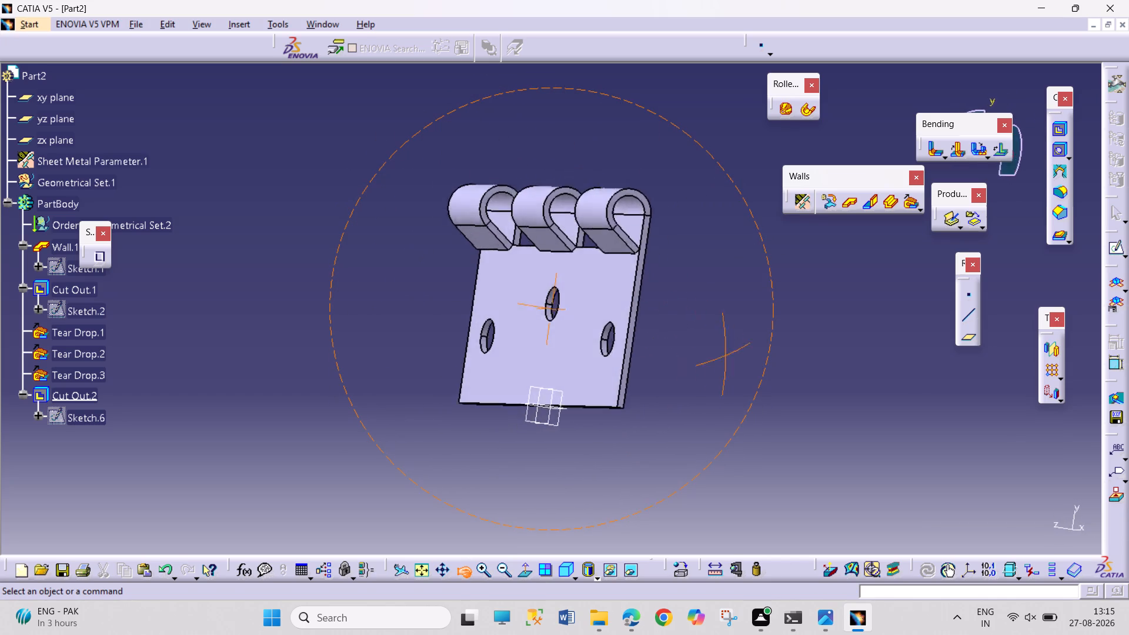
left_click_drag(706, 377, 738, 402)
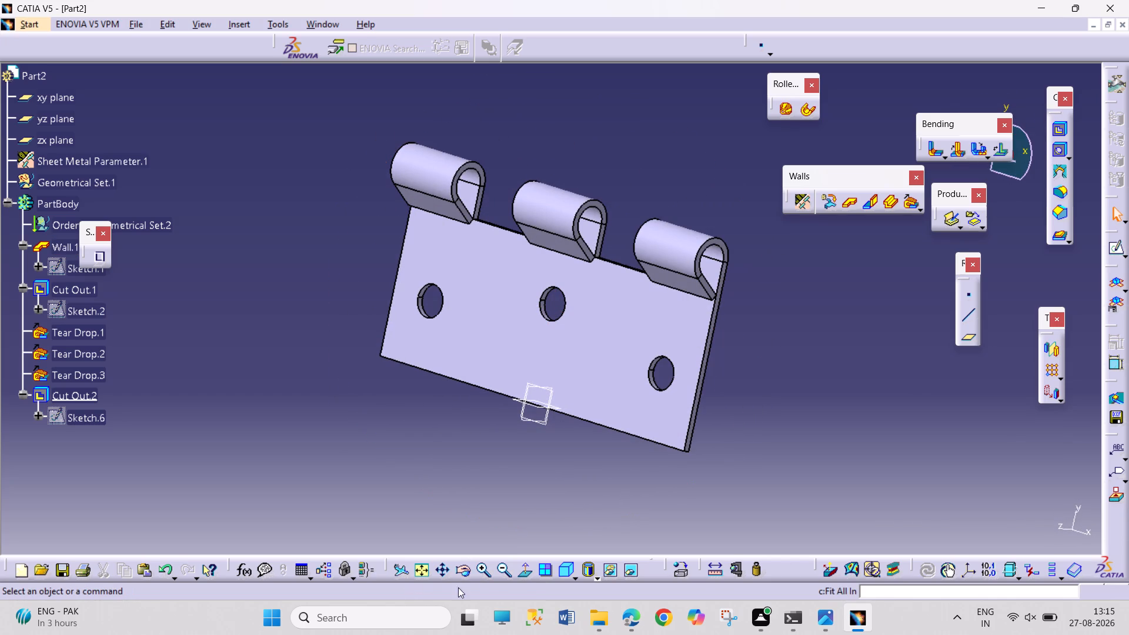
left_click(566, 570)
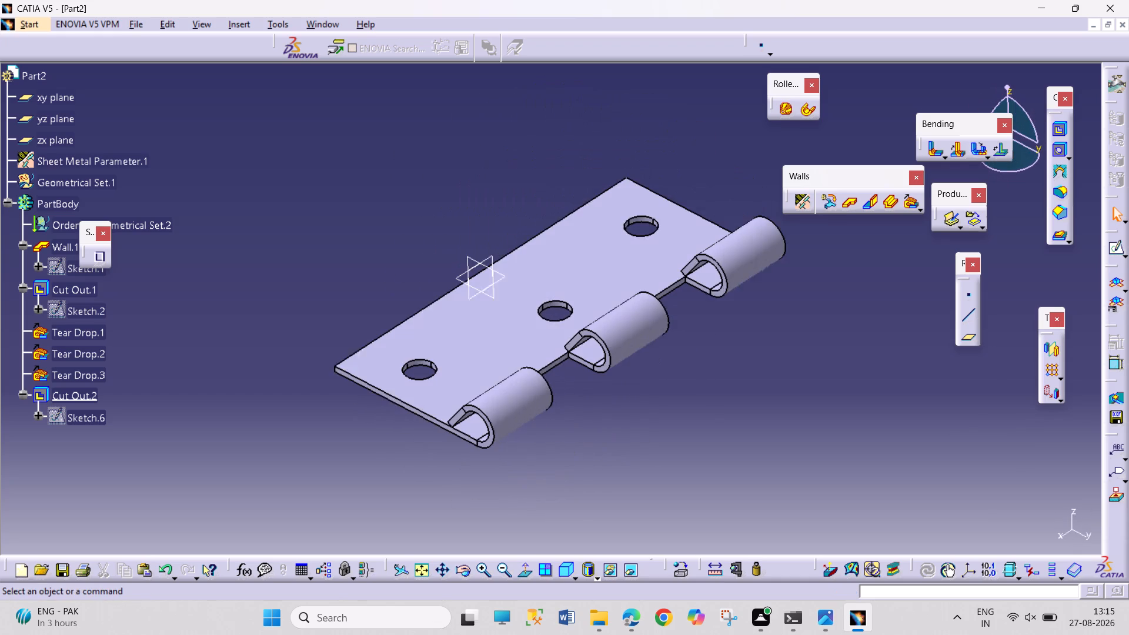
Save the part in the CATIA FUJI folder as SHEET METAL 5.1 PART 1.
key("ctrl+s")
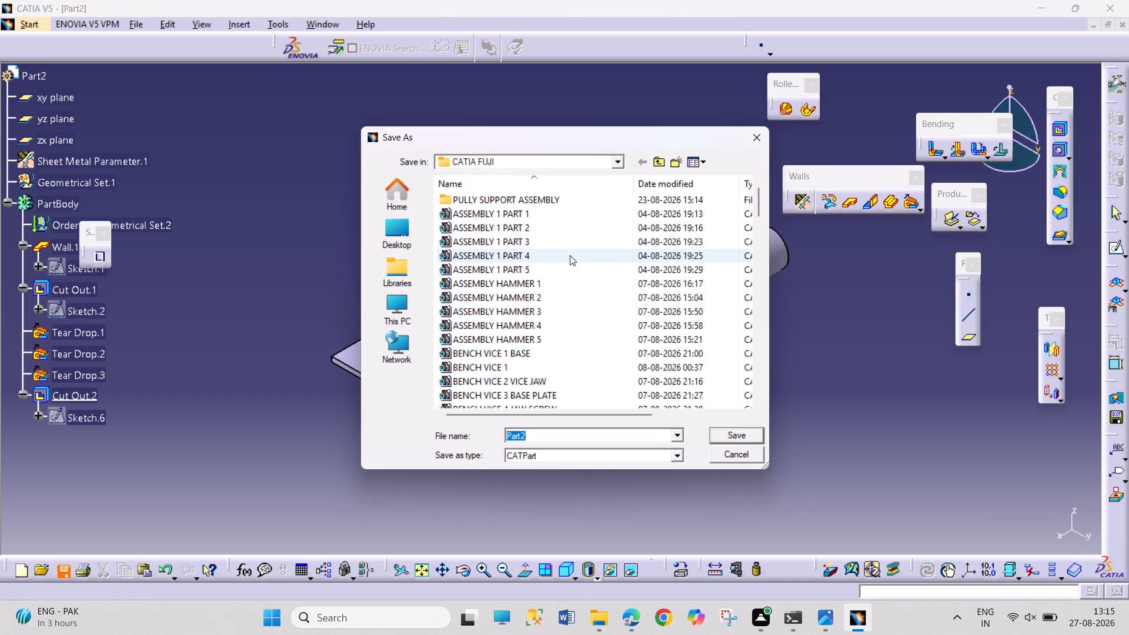
type("SHEET META")
type("L")
key("space")
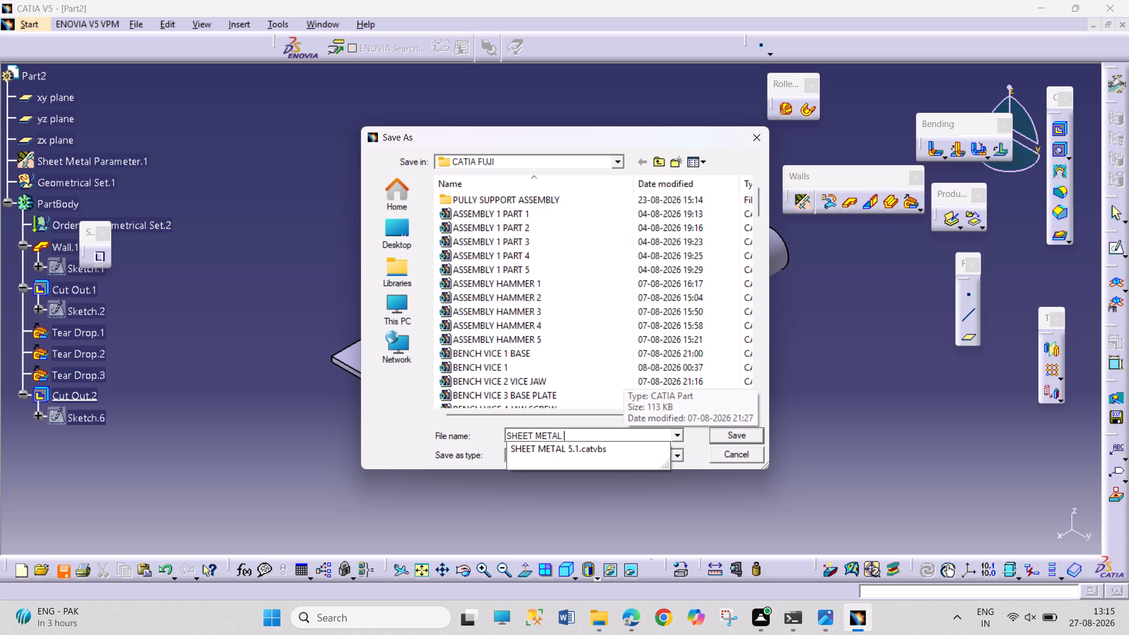
key("5")
type(".1")
key("space")
type("PA")
type("RT")
key("space")
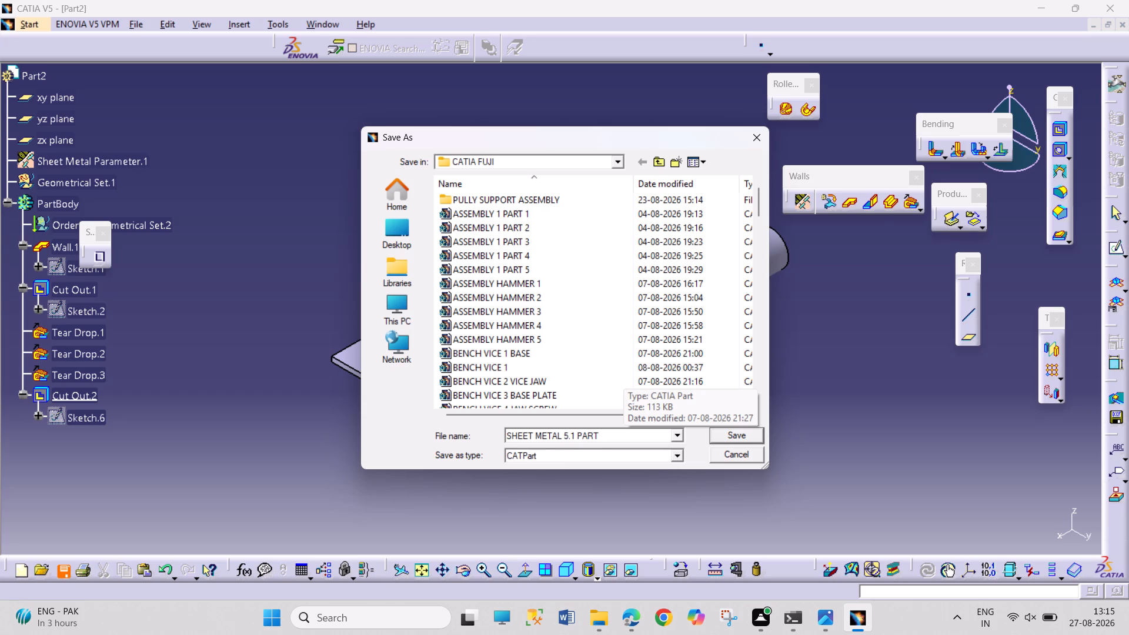
key("1")
key("Return")
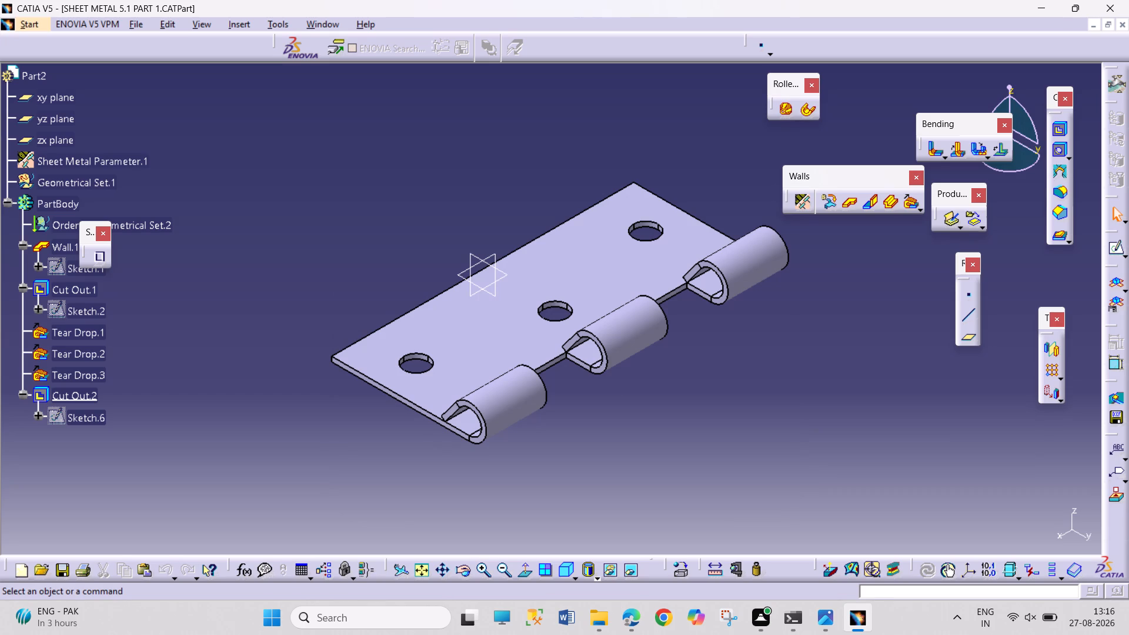
Create a new Part document for the second hinge plate.
key("ctrl+n")
scroll(997, 472, "down", 5)
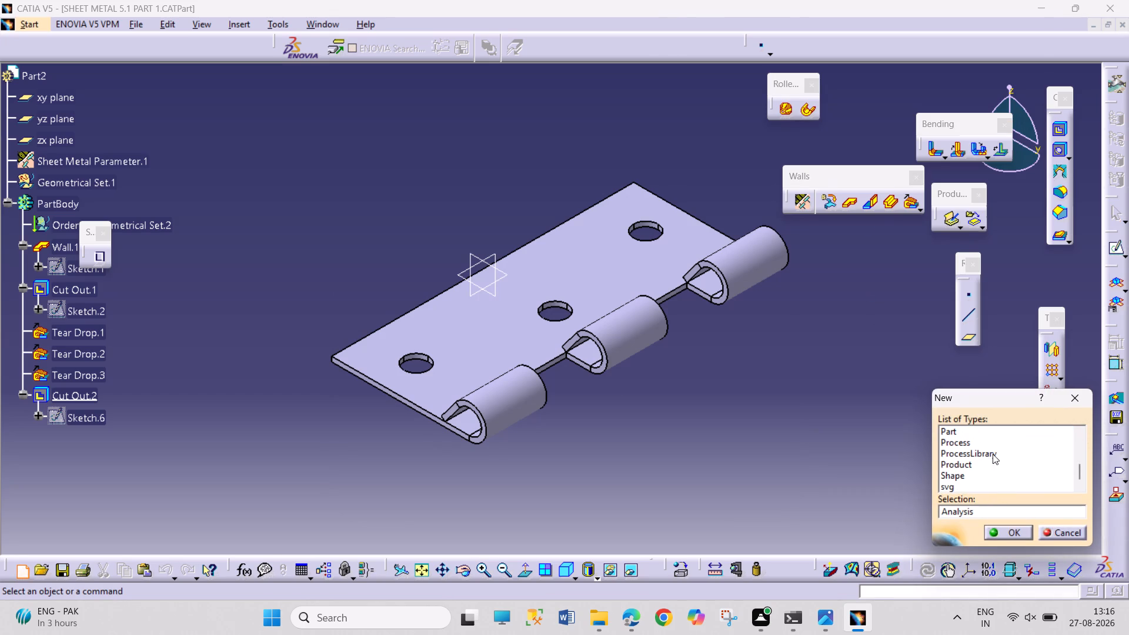
left_click(987, 430)
left_click(993, 527)
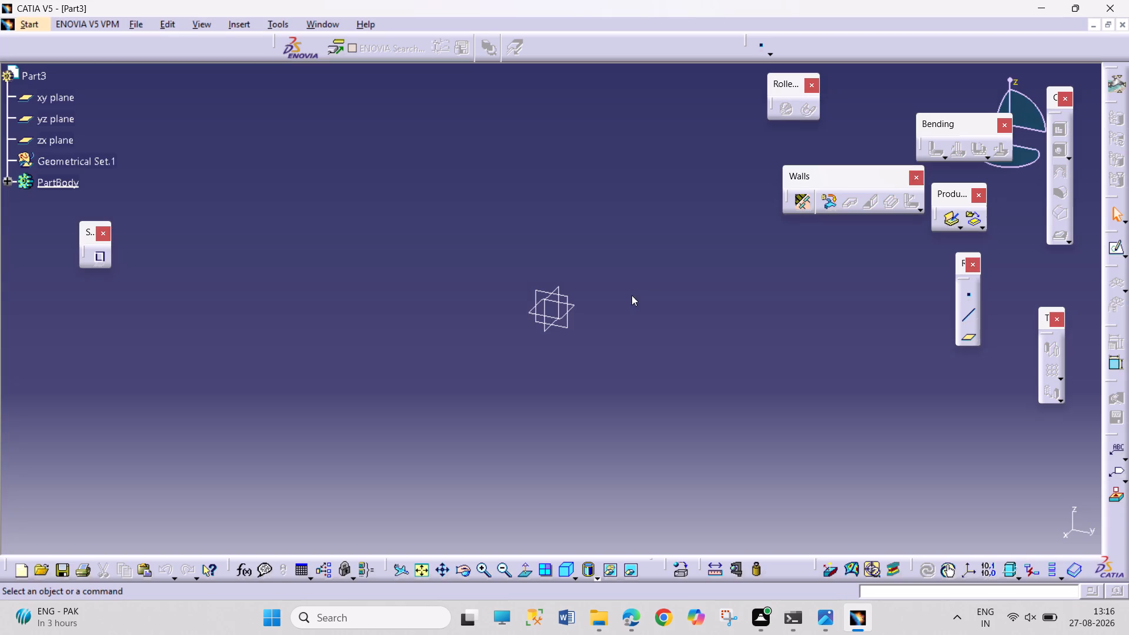
Sketch a rectangle about 108 by 74 mm on the yz plane, spanning the V axis with its lower edge on the H axis.
left_click(567, 295)
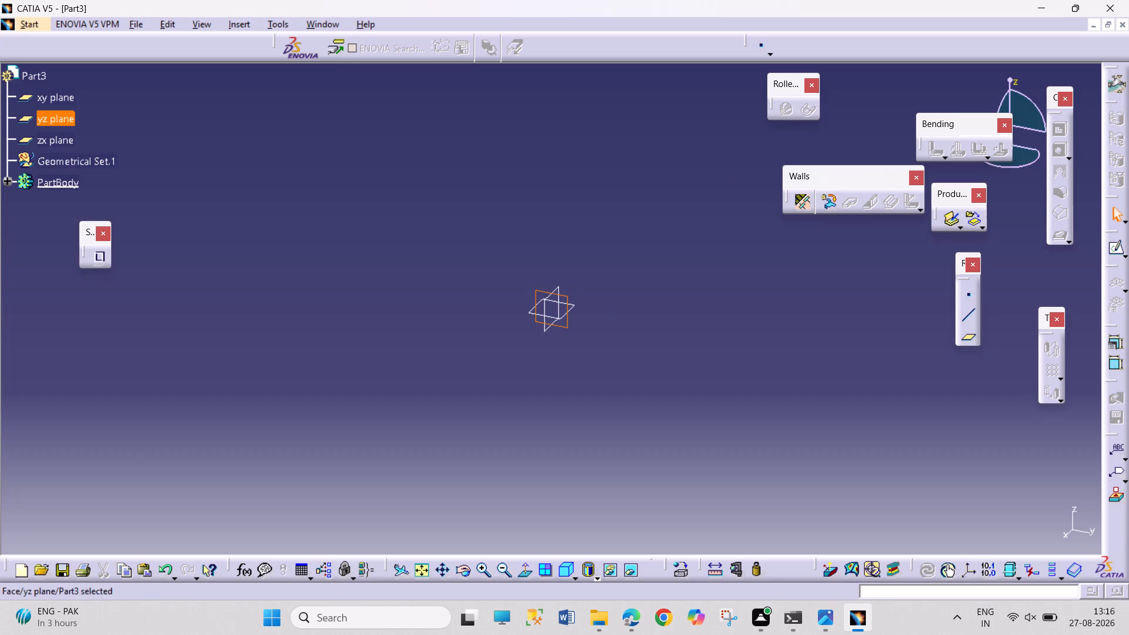
left_click(1115, 247)
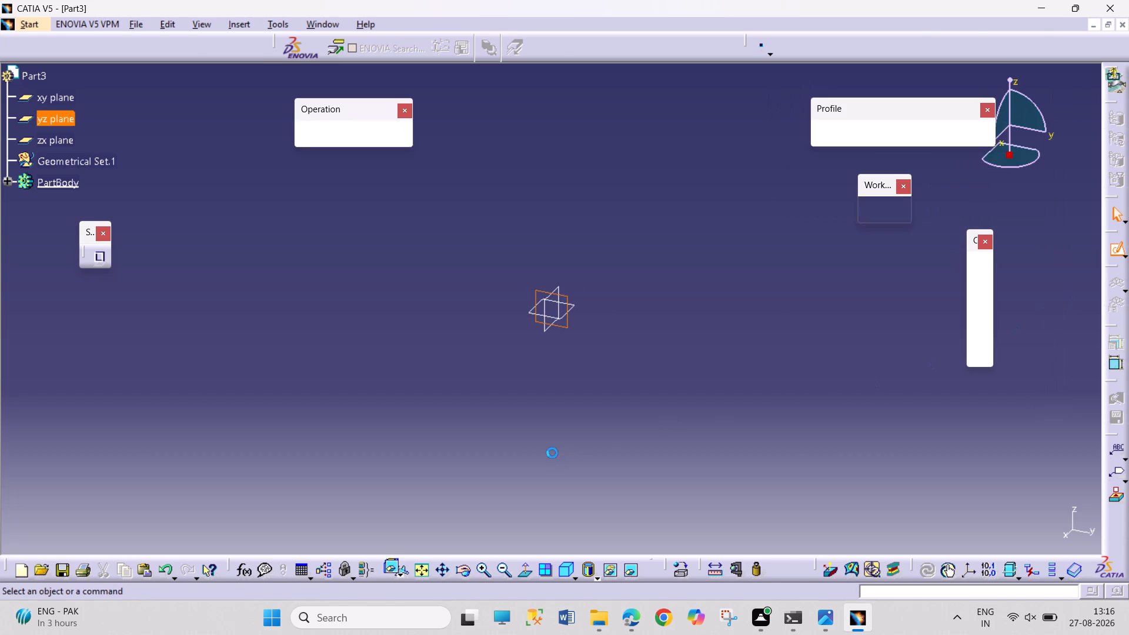
left_click(844, 132)
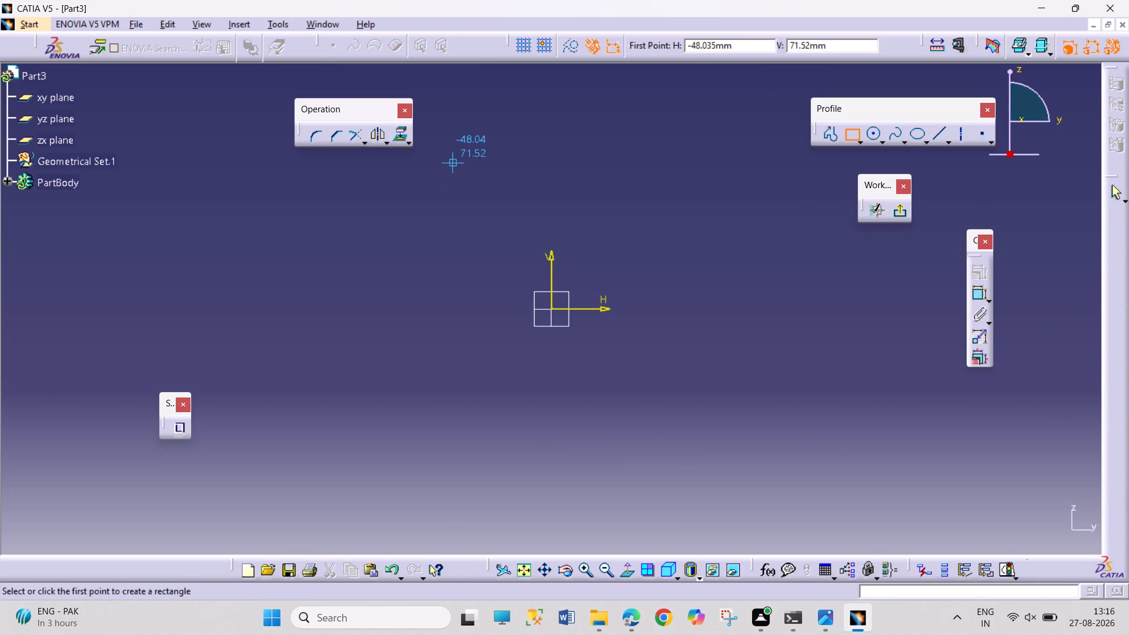
left_click_drag(452, 157, 453, 165)
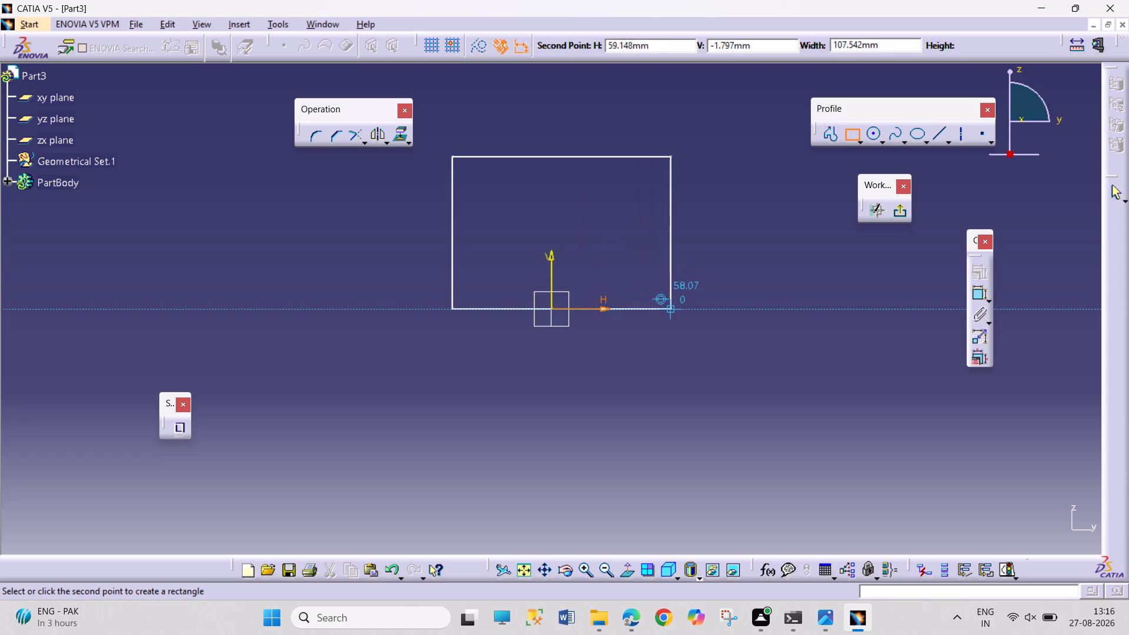
left_click(673, 309)
left_click(686, 359)
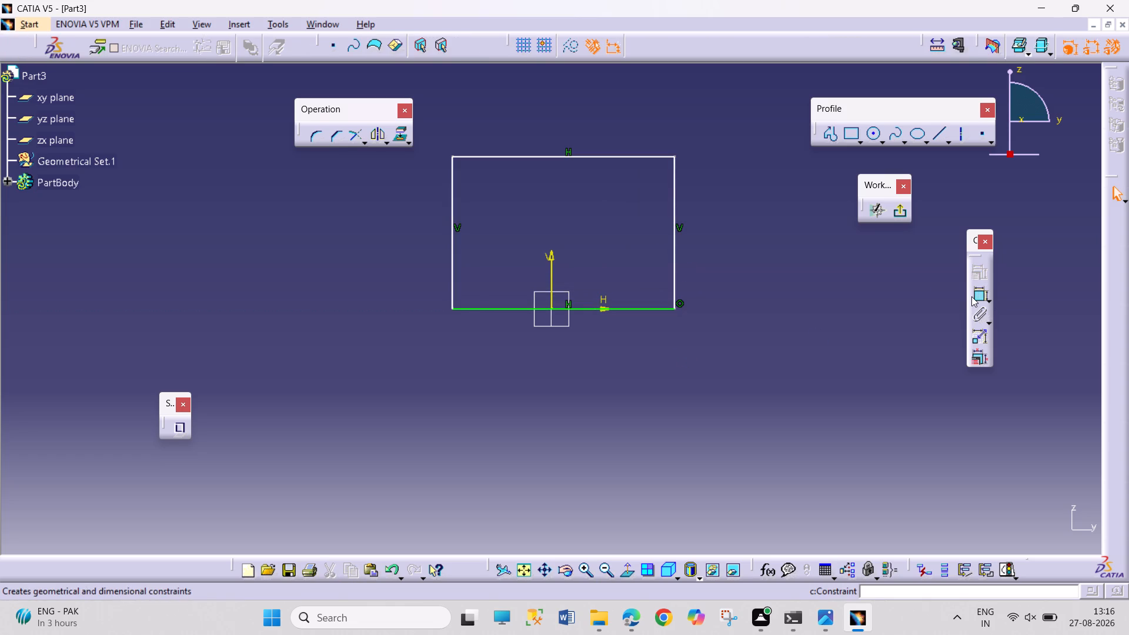
Dimension the rectangle's edge on the H axis with a length of 125 mm.
left_click(972, 296)
left_click(633, 309)
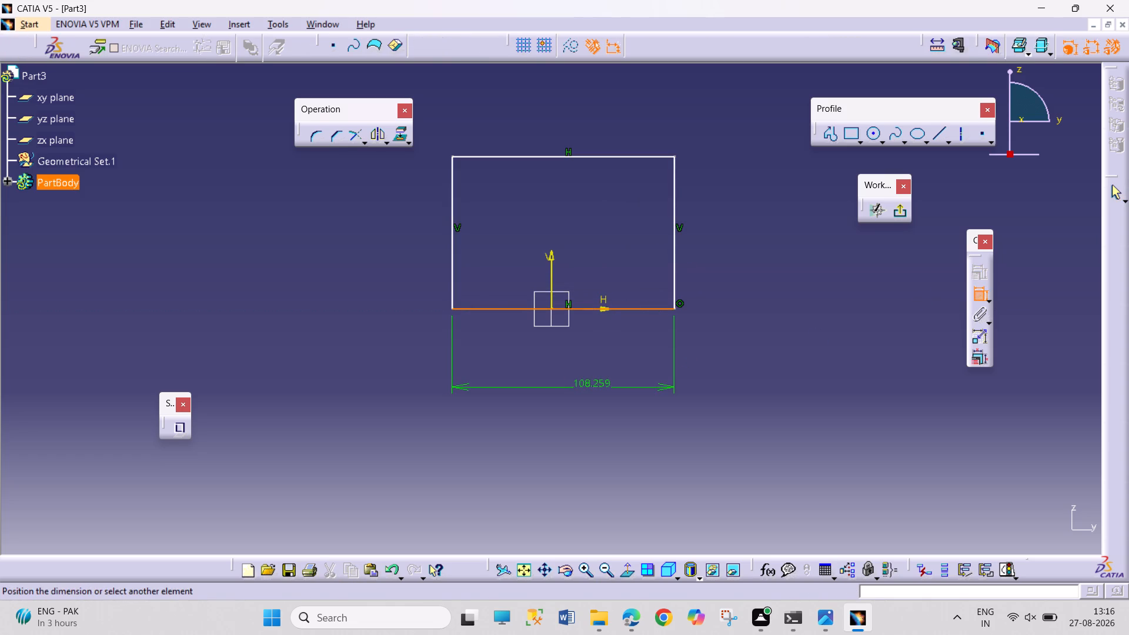
left_click(589, 390)
double_click(590, 386)
type("125")
key("Return")
left_click(738, 363)
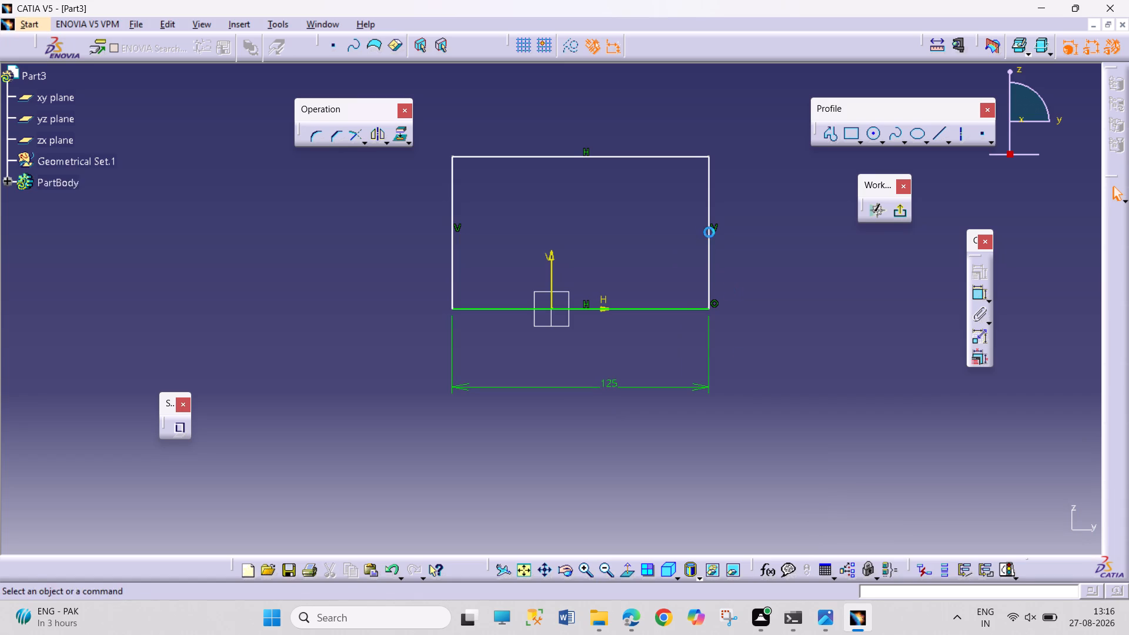
Constrain the rectangle's two vertical sides to be symmetric about the V axis.
left_click_drag(708, 243, 701, 244)
left_click(455, 268, "ctrl")
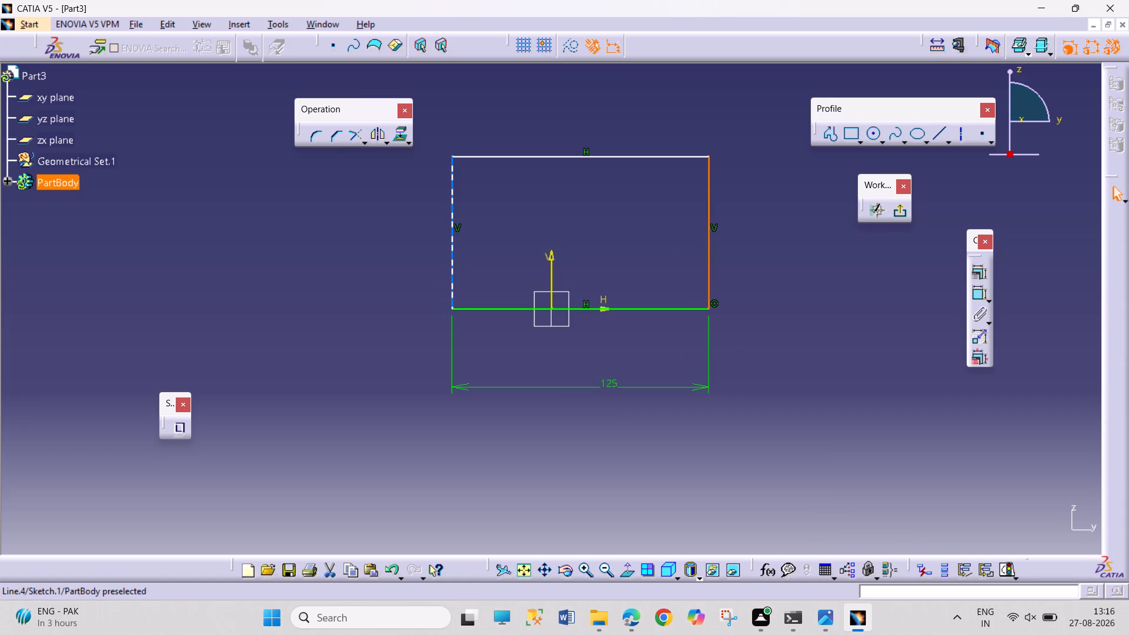
left_click(552, 265, "ctrl")
left_click(977, 269)
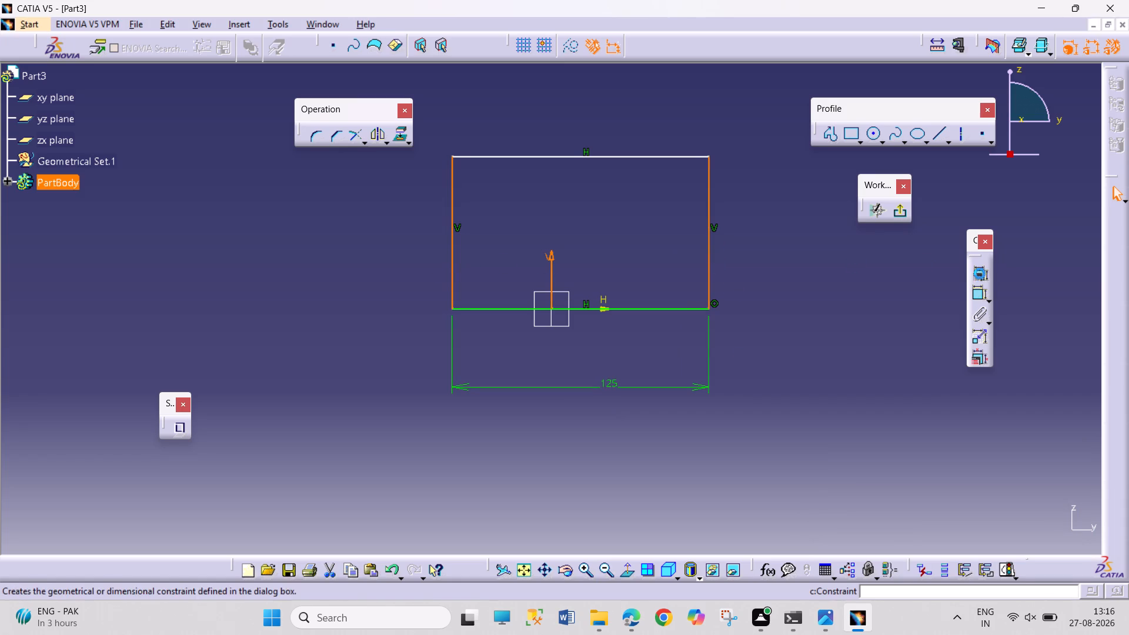
left_click(972, 477)
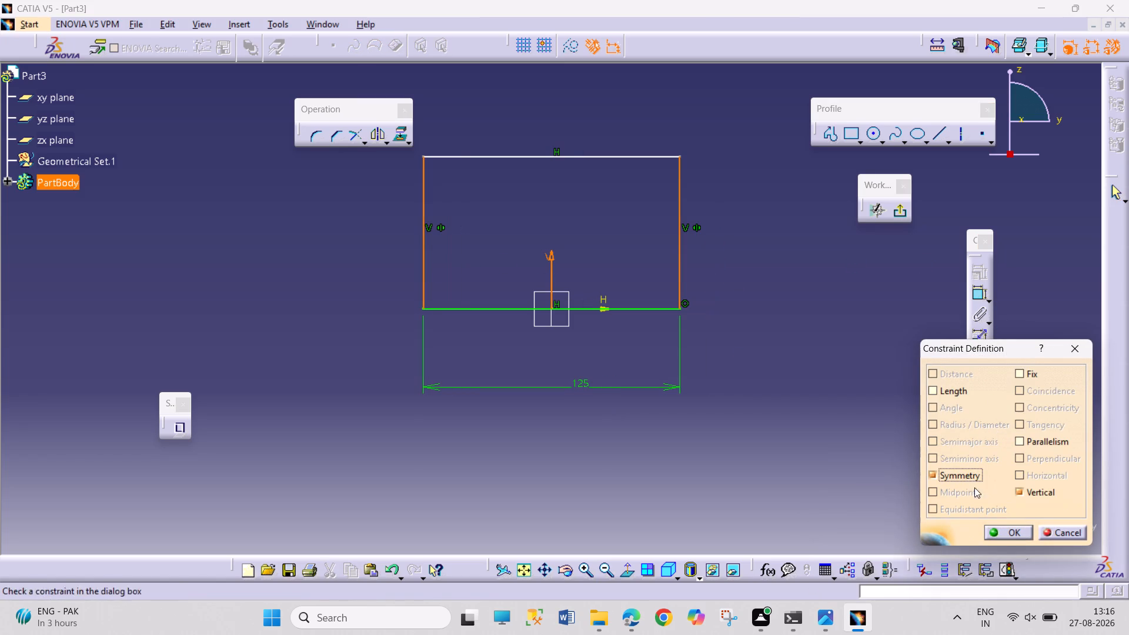
left_click(1007, 530)
left_click(761, 449)
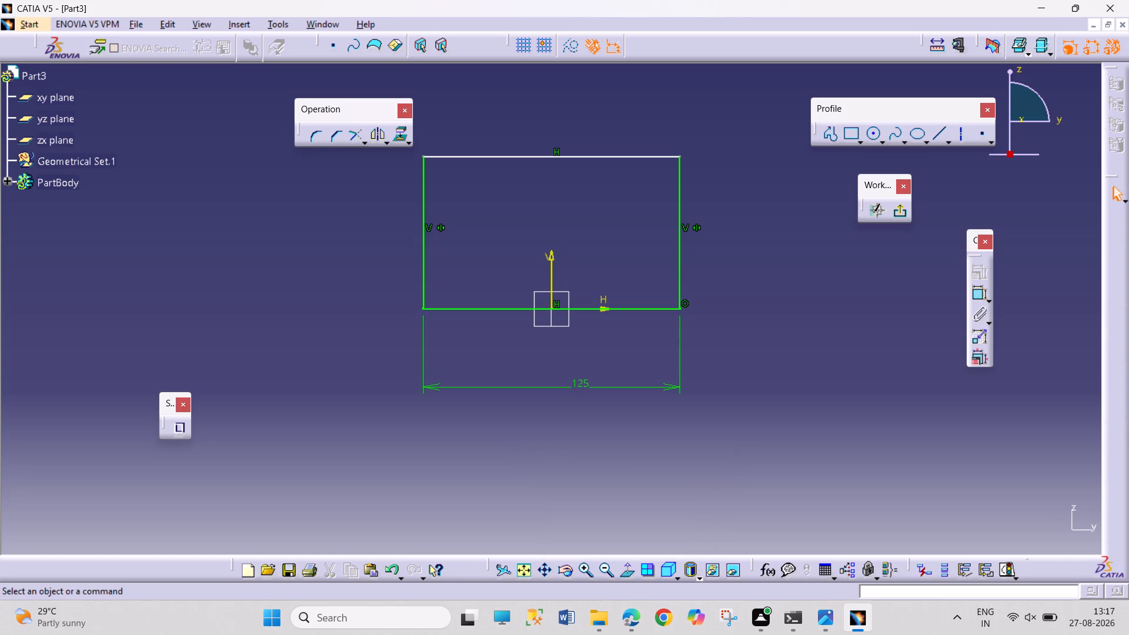
Dimension the rectangle's positive-H vertical side with a length of 54 mm.
left_click(979, 295)
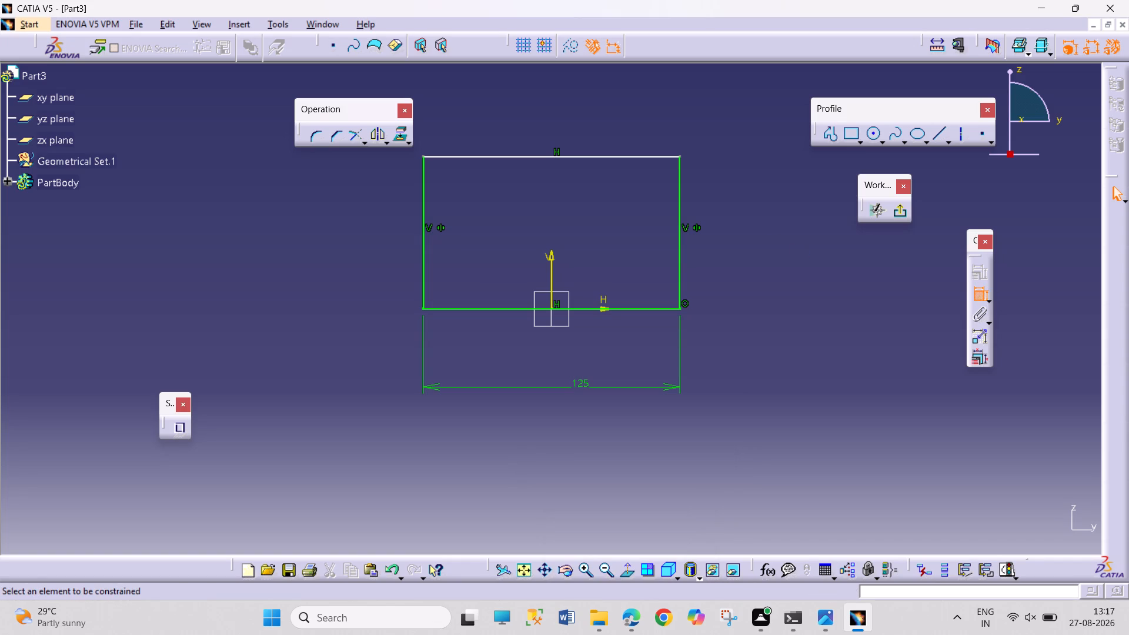
left_click(682, 248)
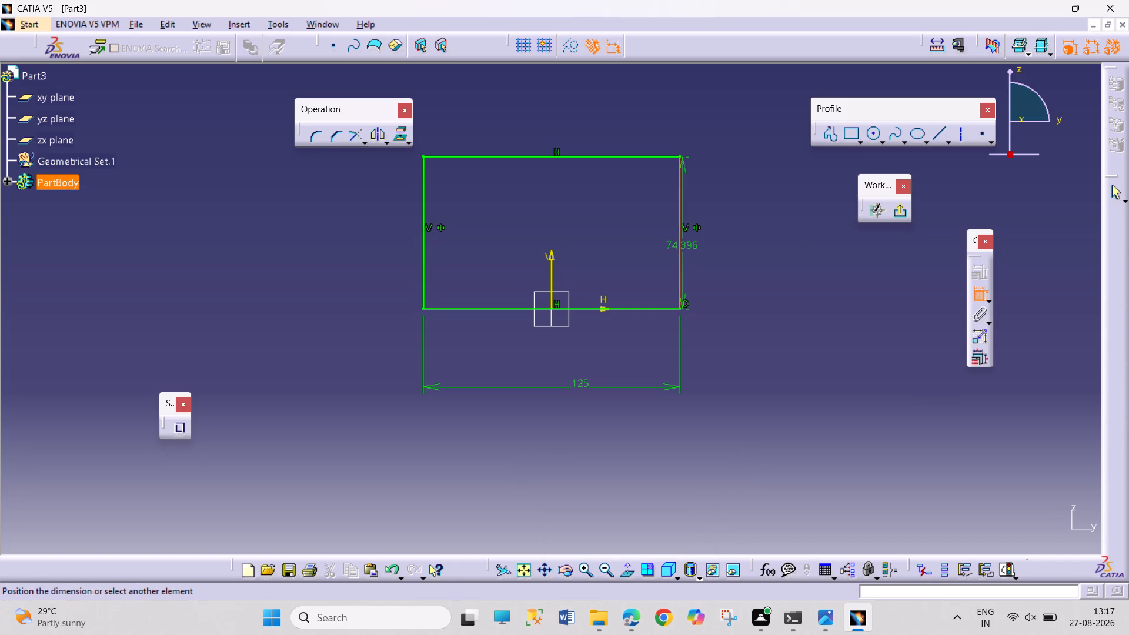
left_click(752, 243)
double_click(754, 238)
key("4")
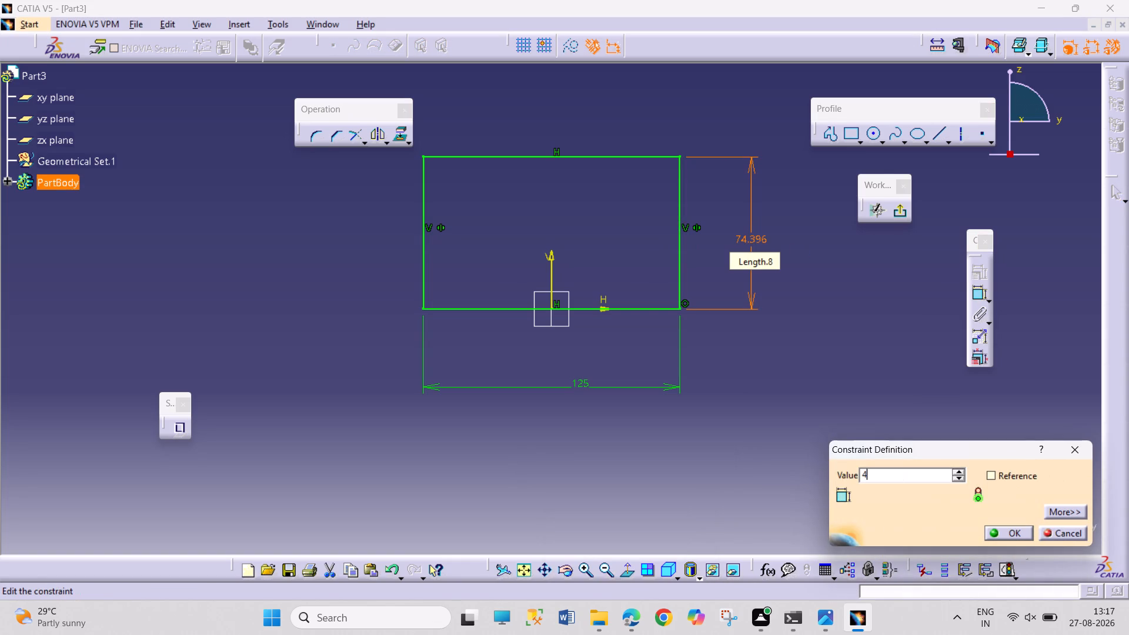
key("Left")
key("5")
key("Return")
left_click(823, 394)
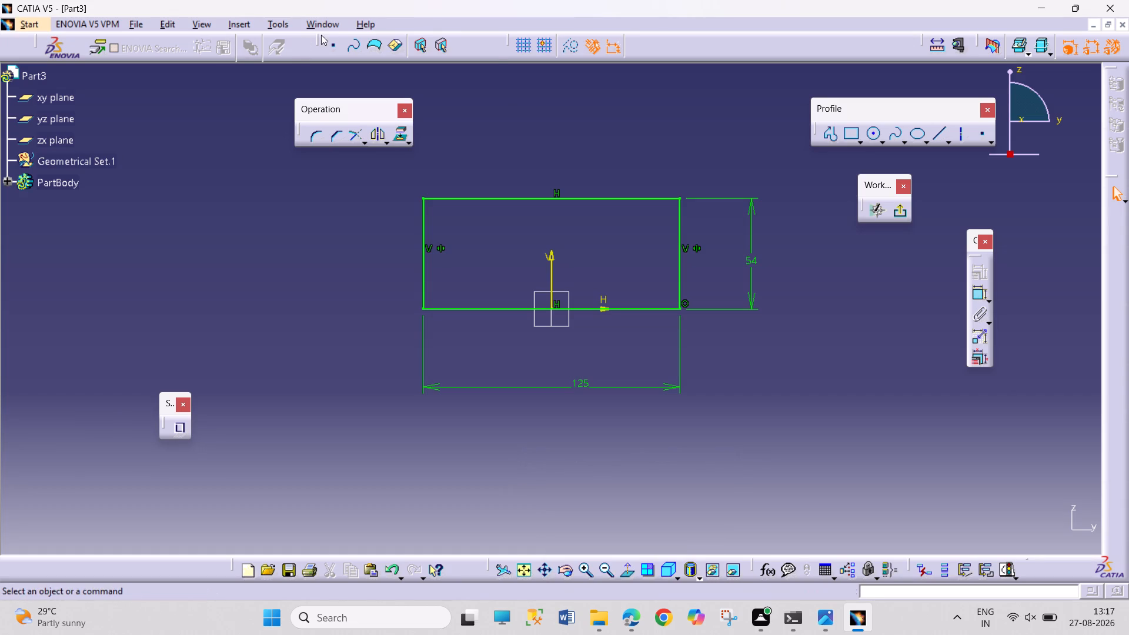
Switch to the SHEET METAL 5.1 PART 1 document to view the finished plate.
left_click(329, 24)
left_click(372, 138)
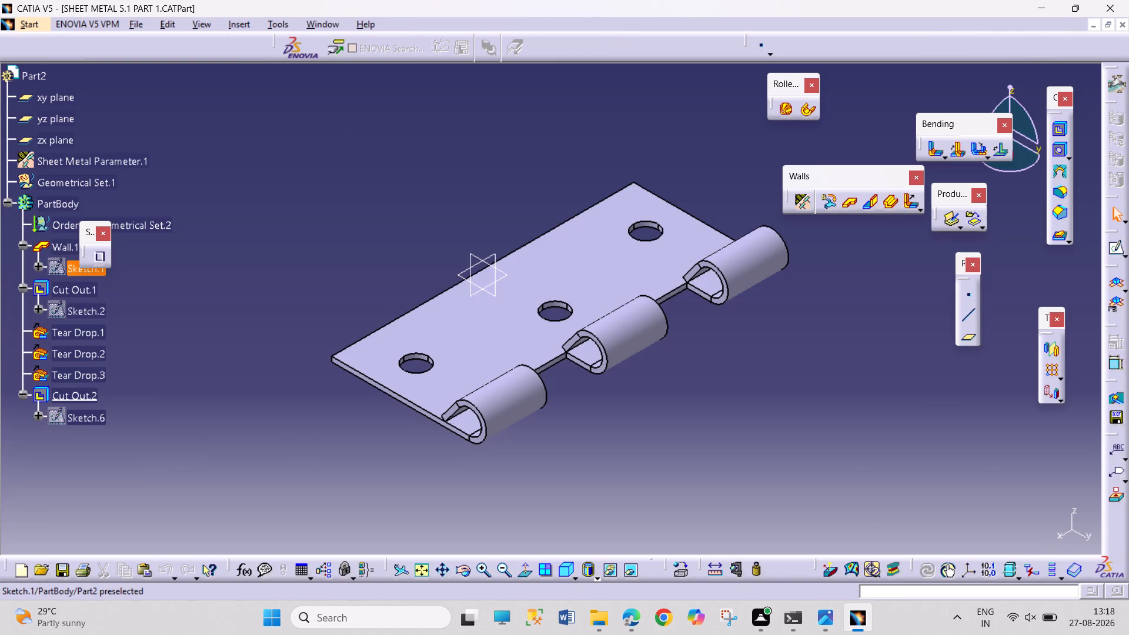
Edit Wall.1's Sketch.1 of the first plate, setting the rectangle's height to 52 mm, and exit the sketch.
double_click(57, 269)
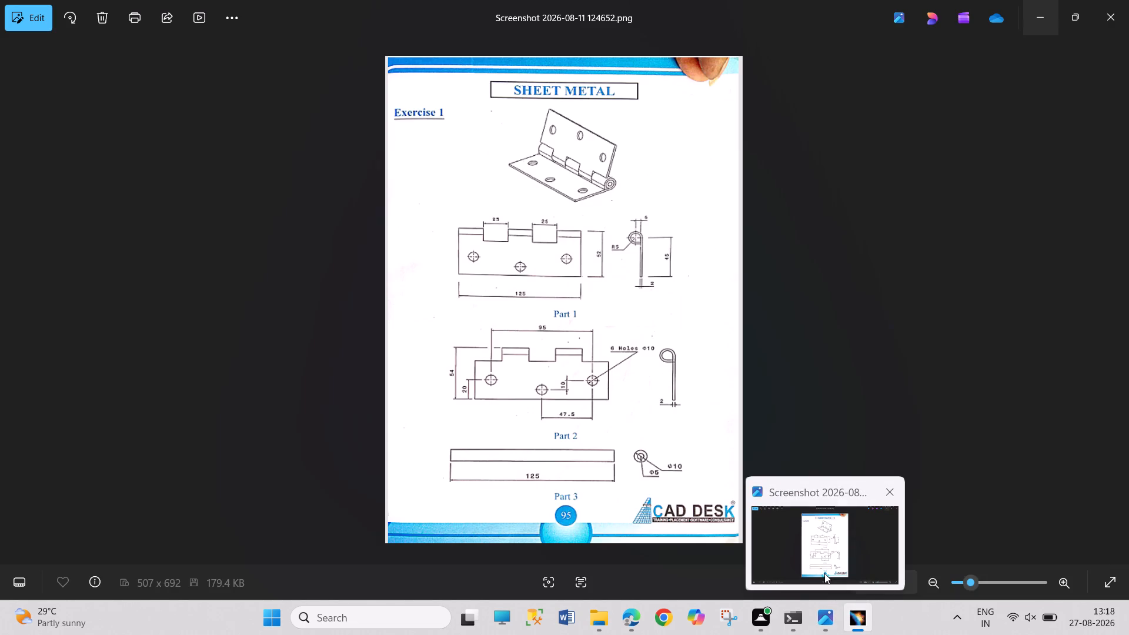
double_click(883, 324)
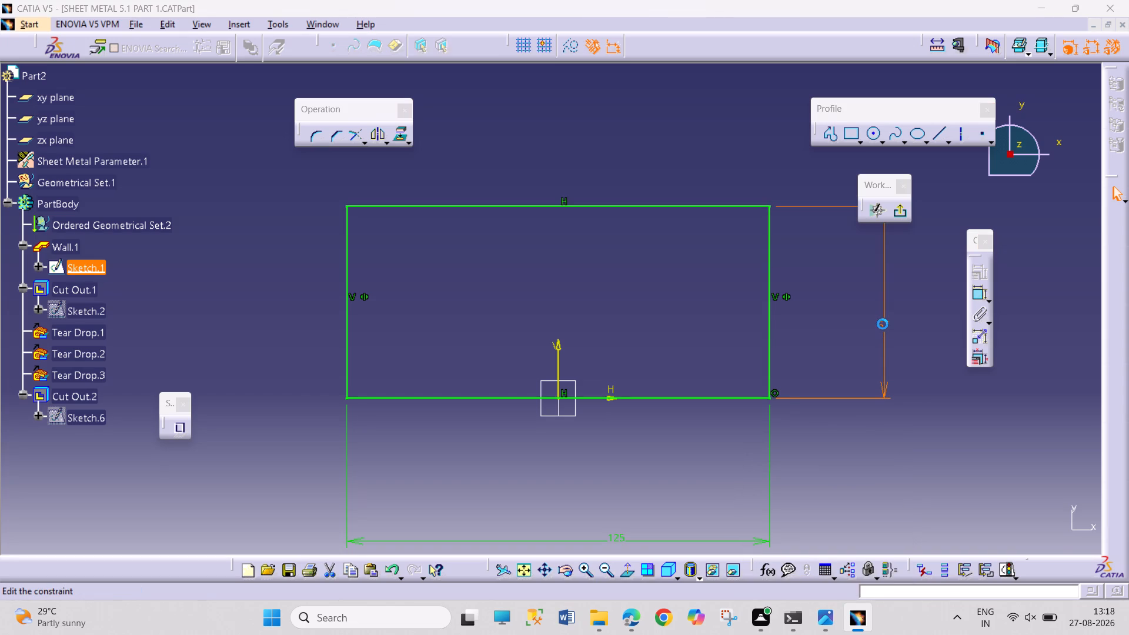
type("82")
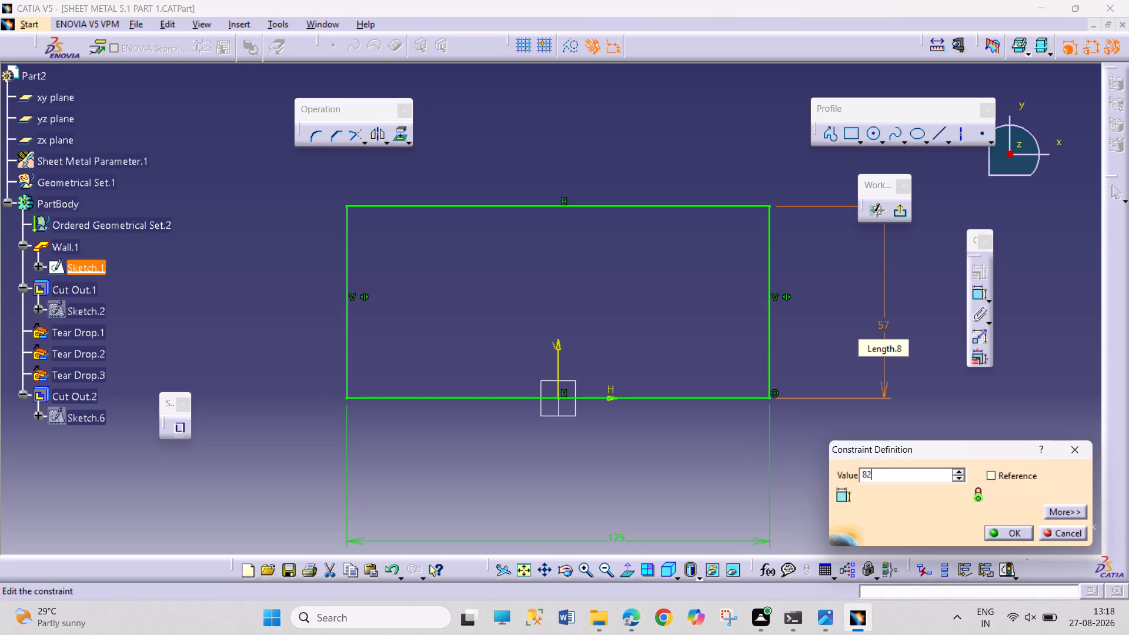
key("BackSpace")
key("BackSpace")
type("52")
key("Return")
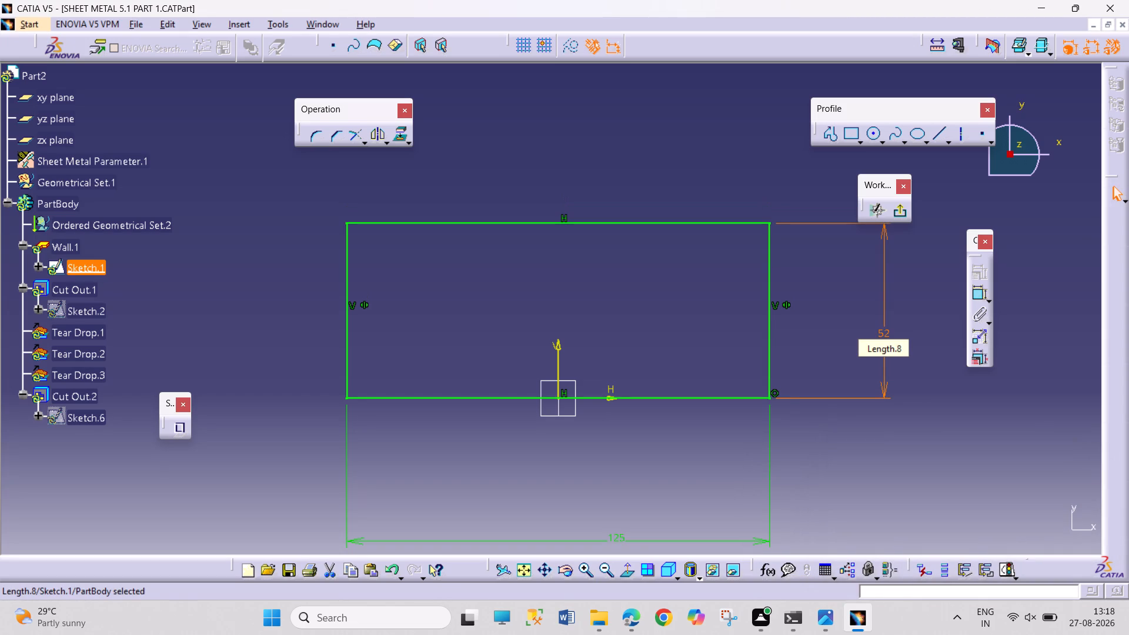
left_click(904, 215)
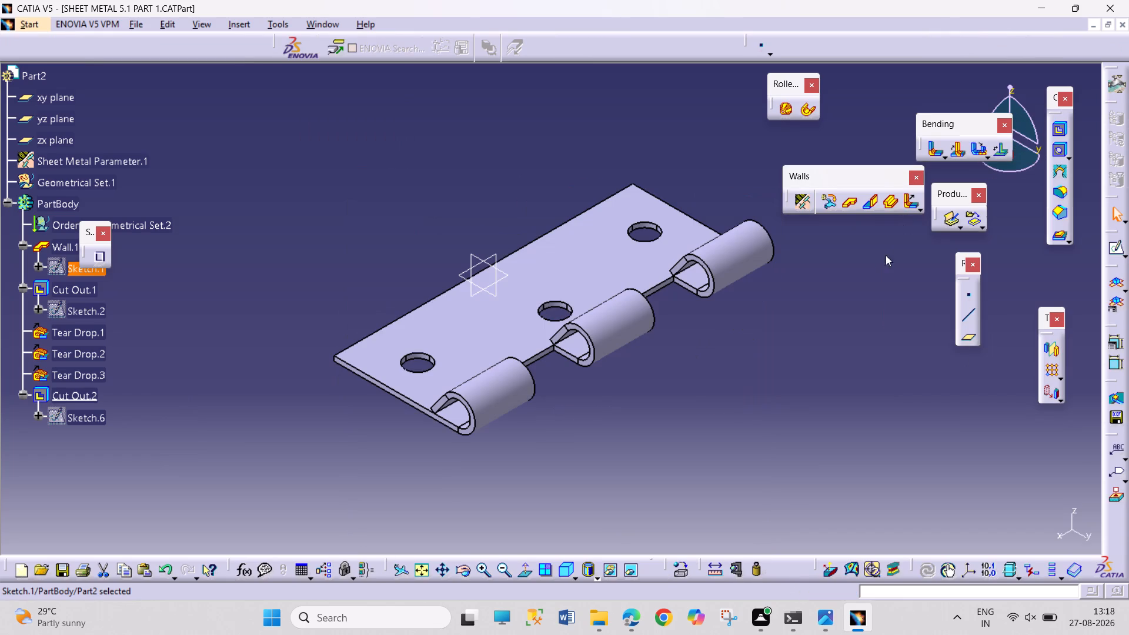
Save the modified first plate part.
left_click(602, 459)
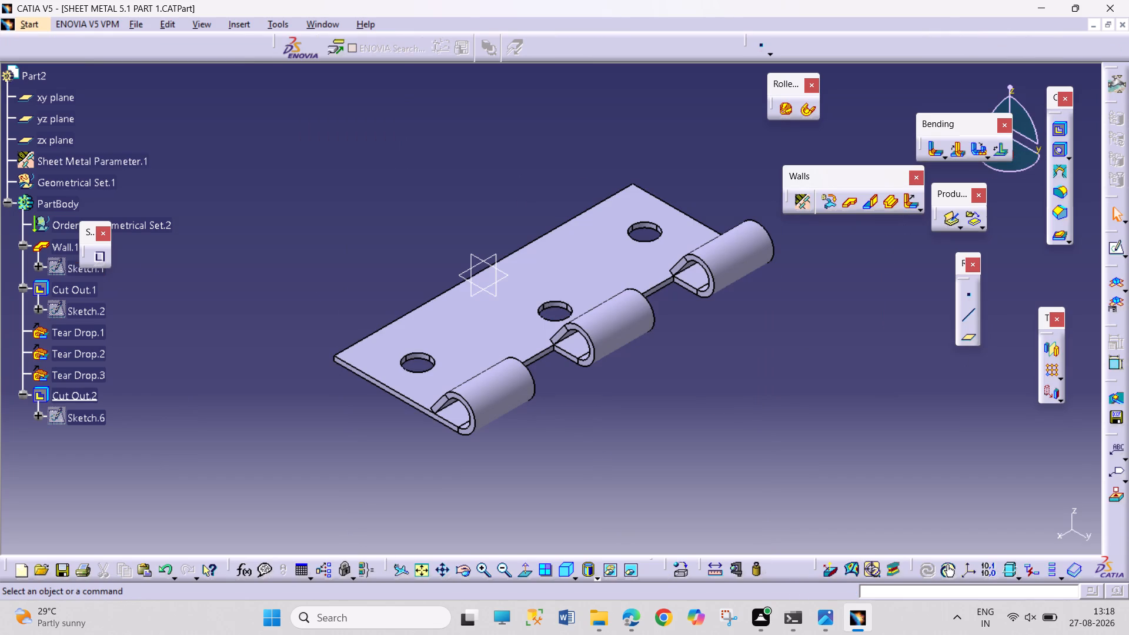
key("ctrl+s")
In the Part3 sketch, draw a rectangle about 22 × 24 mm across the wall's upper edge, starting in line with its negative-H side.
left_click(319, 26)
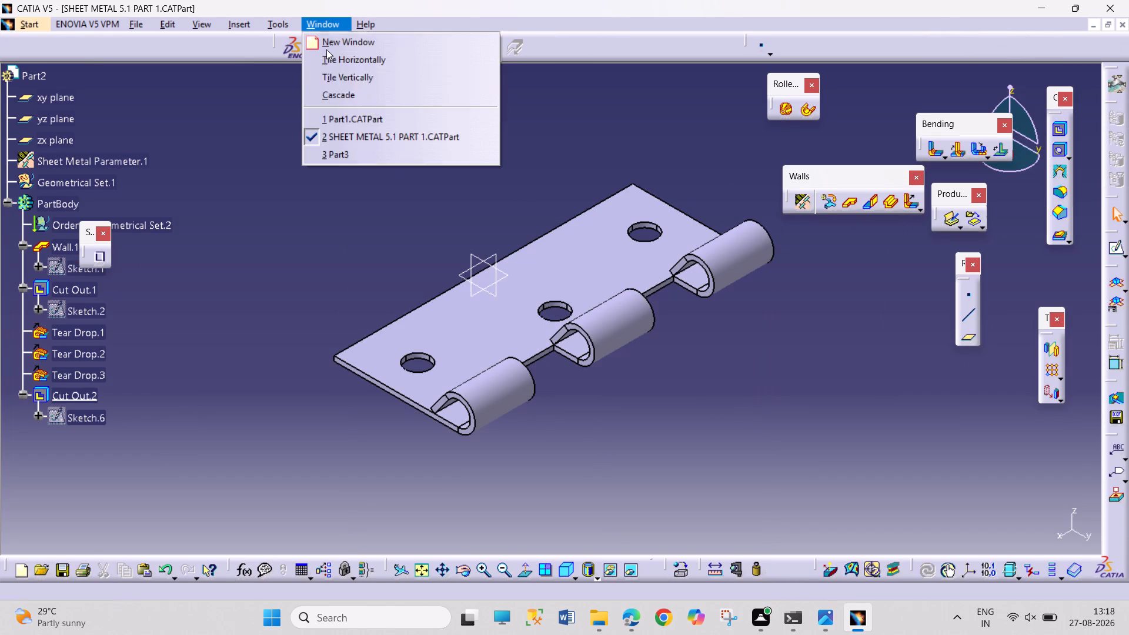
left_click(380, 151)
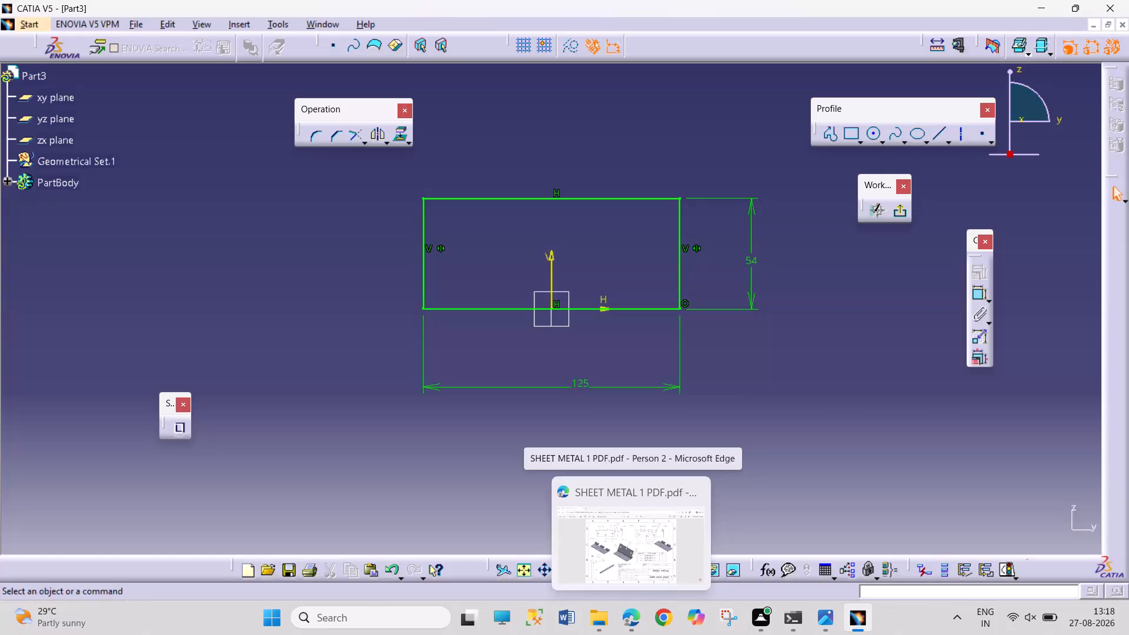
left_click(843, 136)
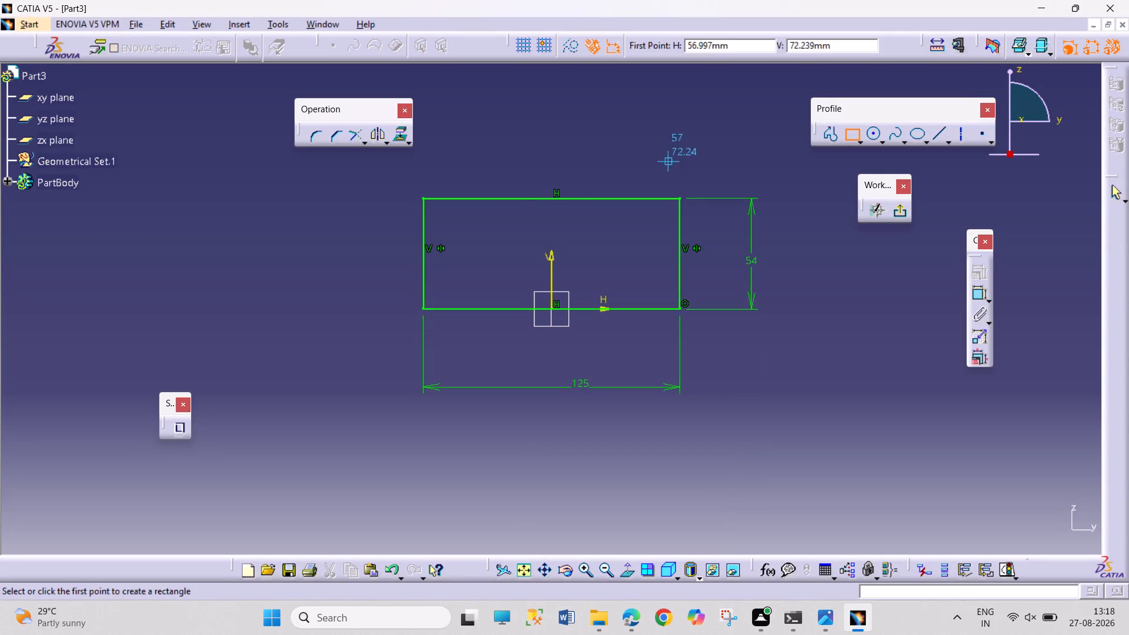
left_click(423, 173)
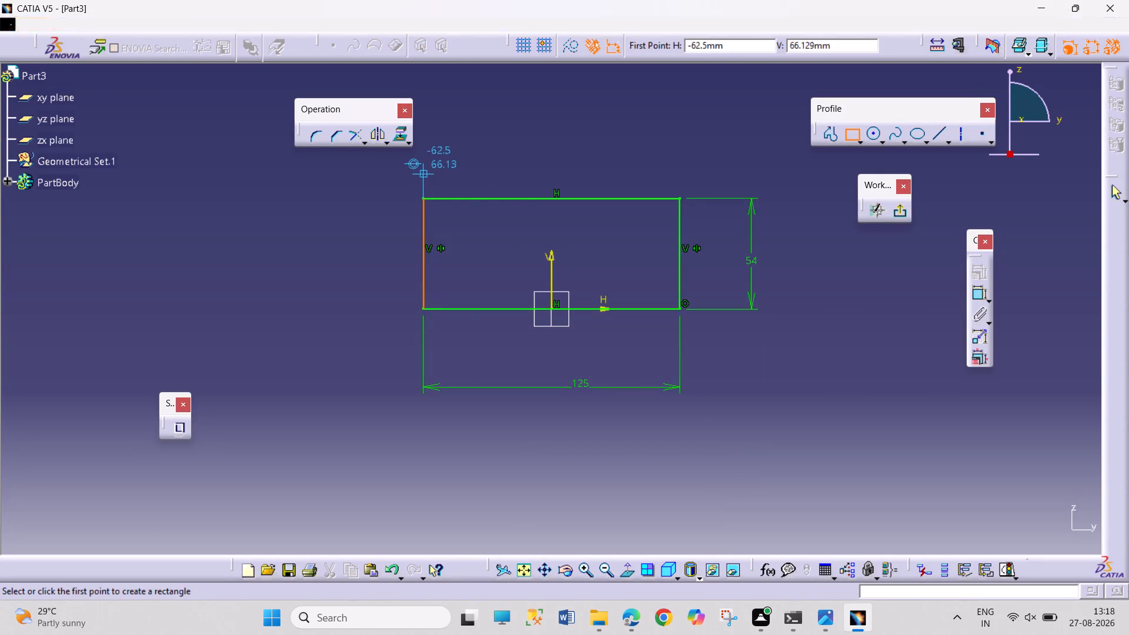
left_click(469, 224)
left_click_drag(908, 306, 917, 308)
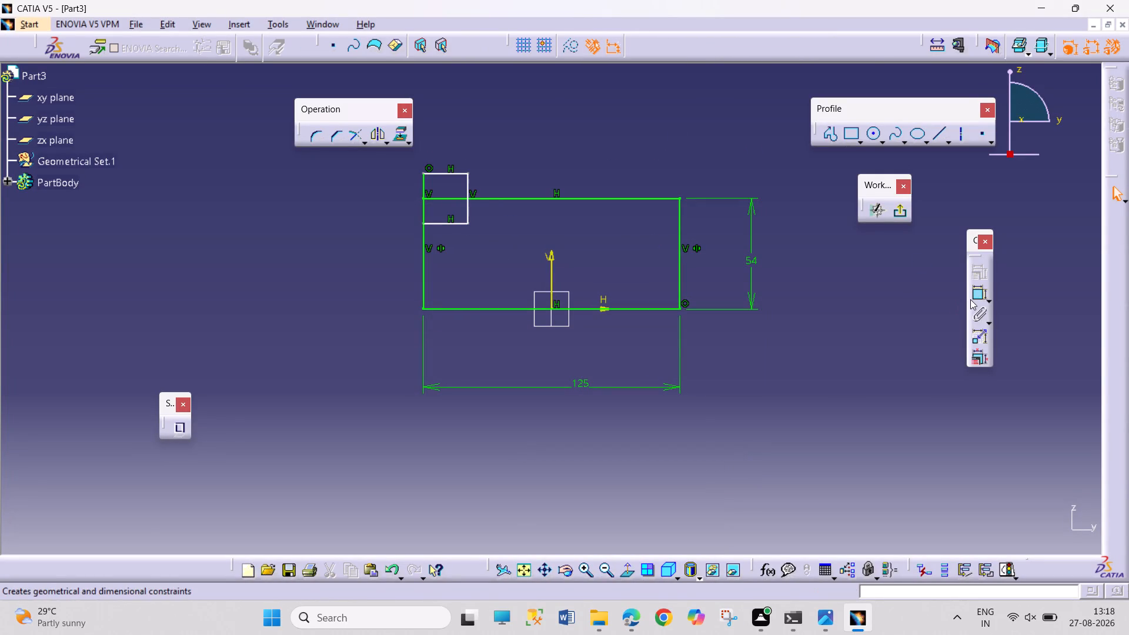
Dimension the small rectangle's height and width, setting the width to 25 mm and the height to 10 mm.
left_click(976, 296)
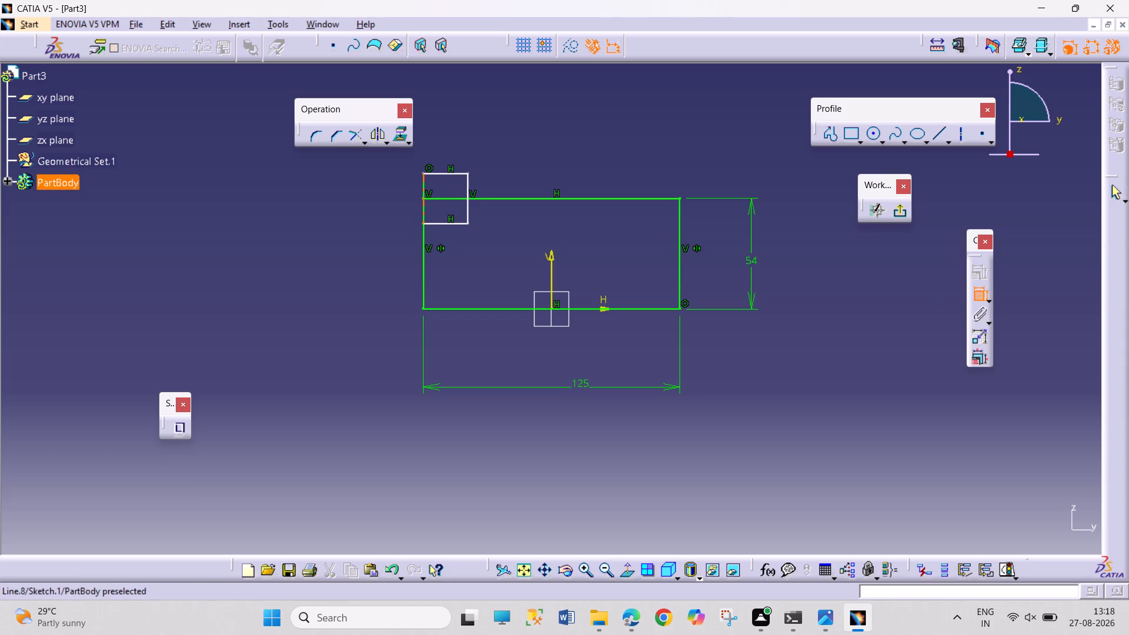
left_click(425, 189)
left_click(366, 210)
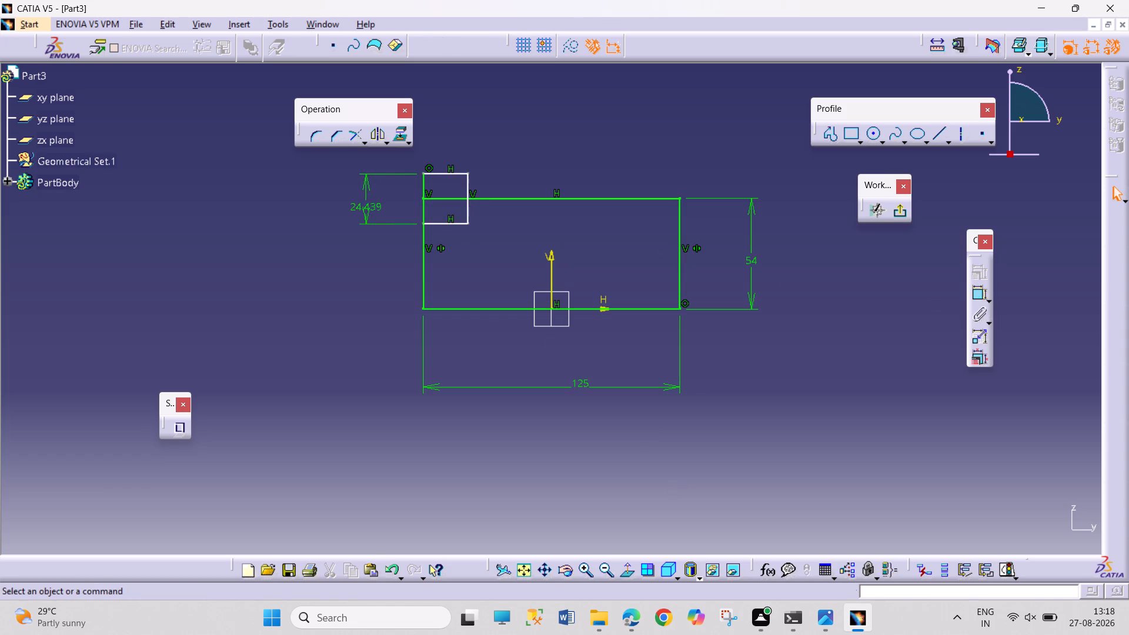
left_click(976, 292)
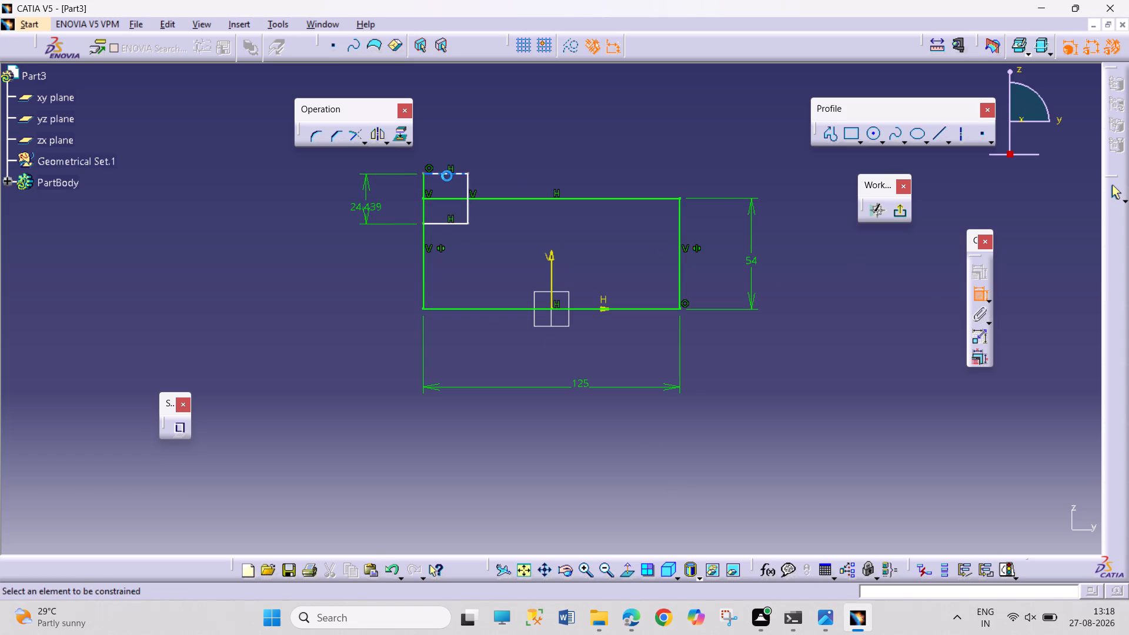
left_click(447, 176)
left_click(512, 145)
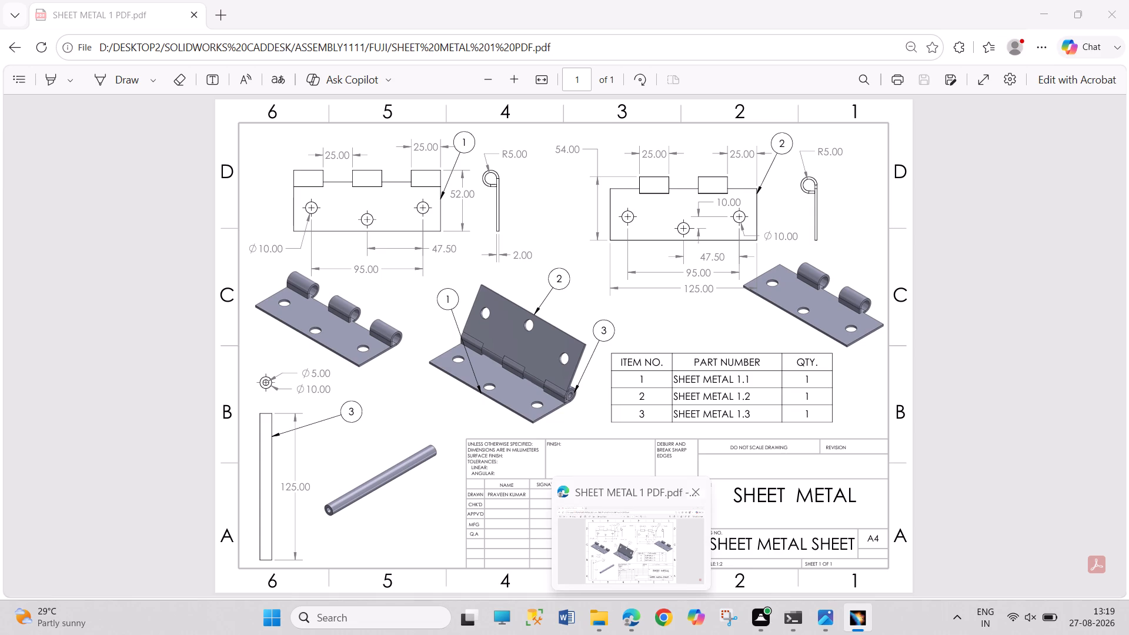
double_click(517, 137)
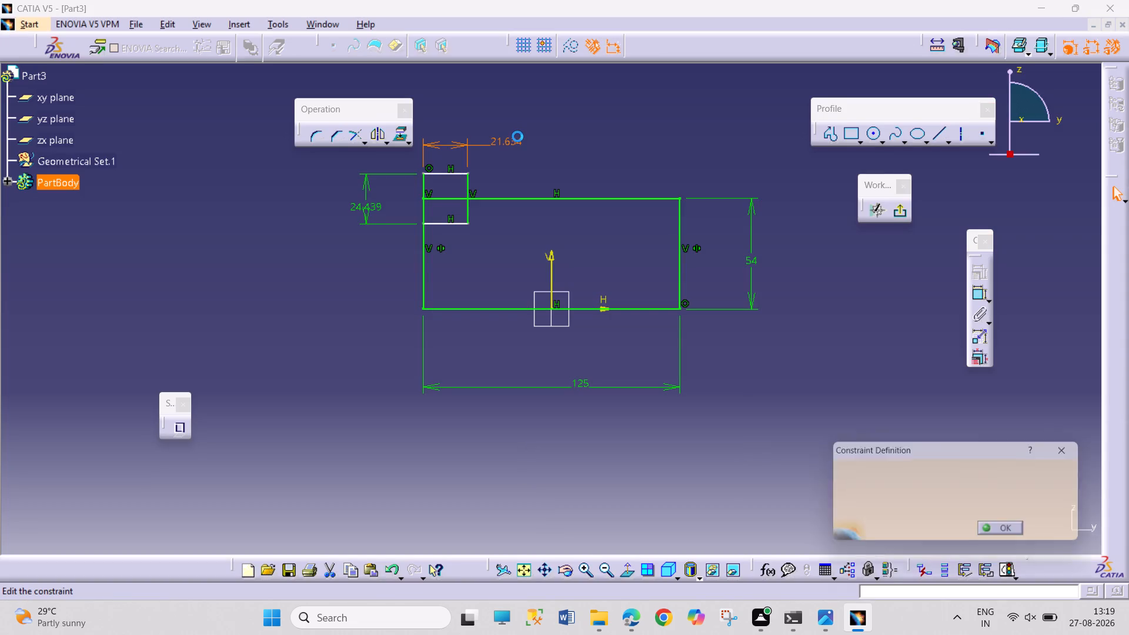
type("25")
key("Return")
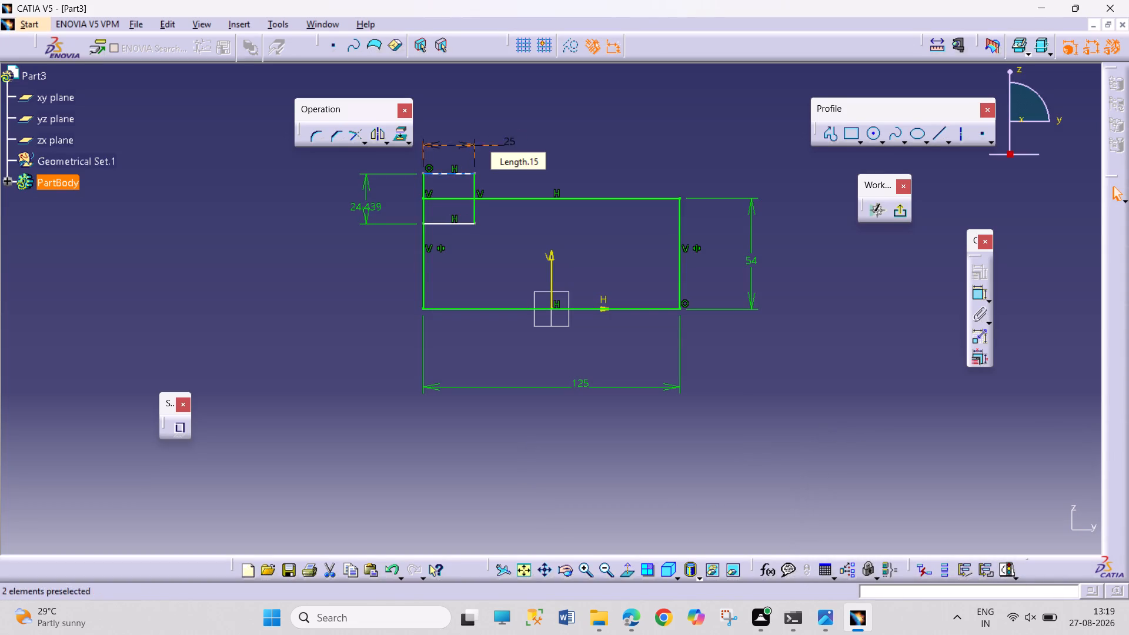
double_click(361, 206)
type("10")
key("Return")
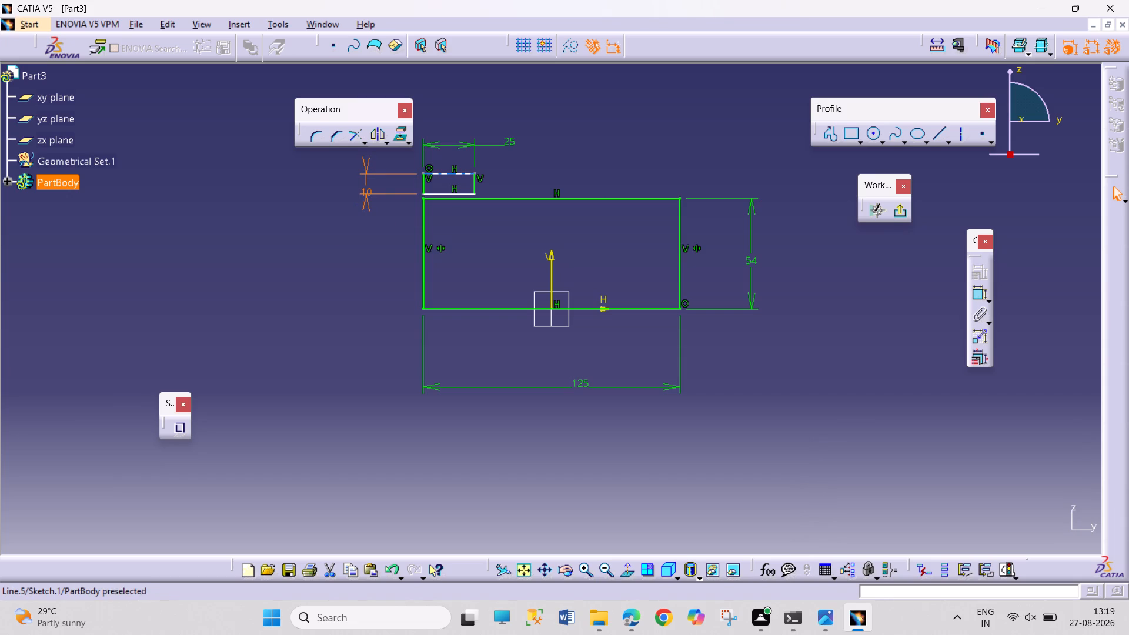
Make the small rectangle's upper edge coincident with the wall's upper edge and reposition its 10 mm dimension text.
left_click(465, 174)
left_click(529, 197, "ctrl")
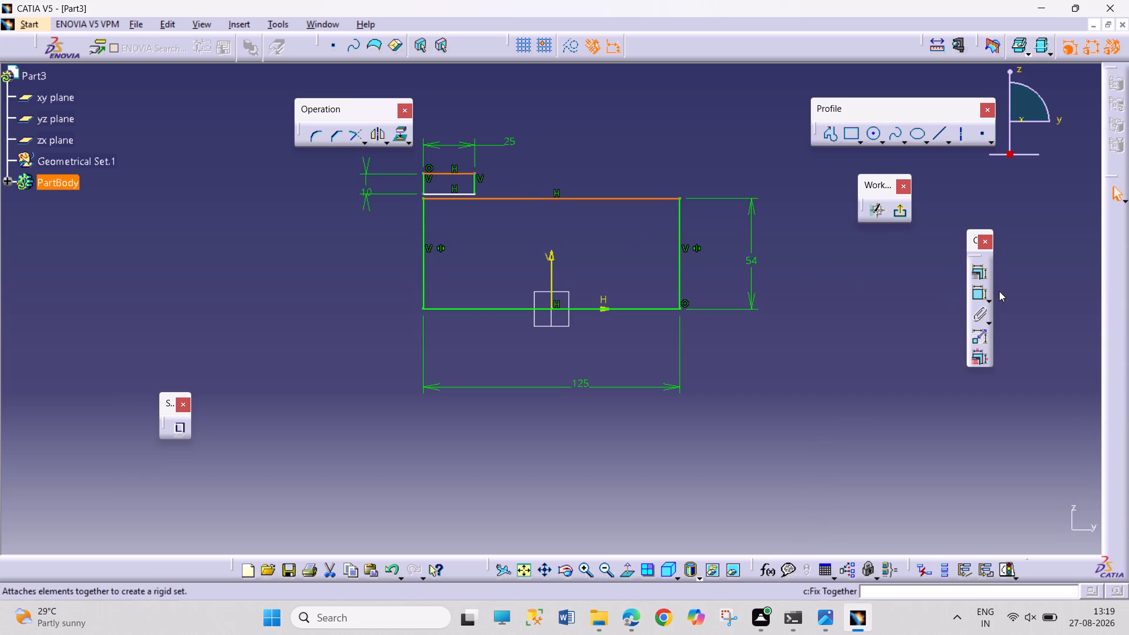
left_click(980, 266)
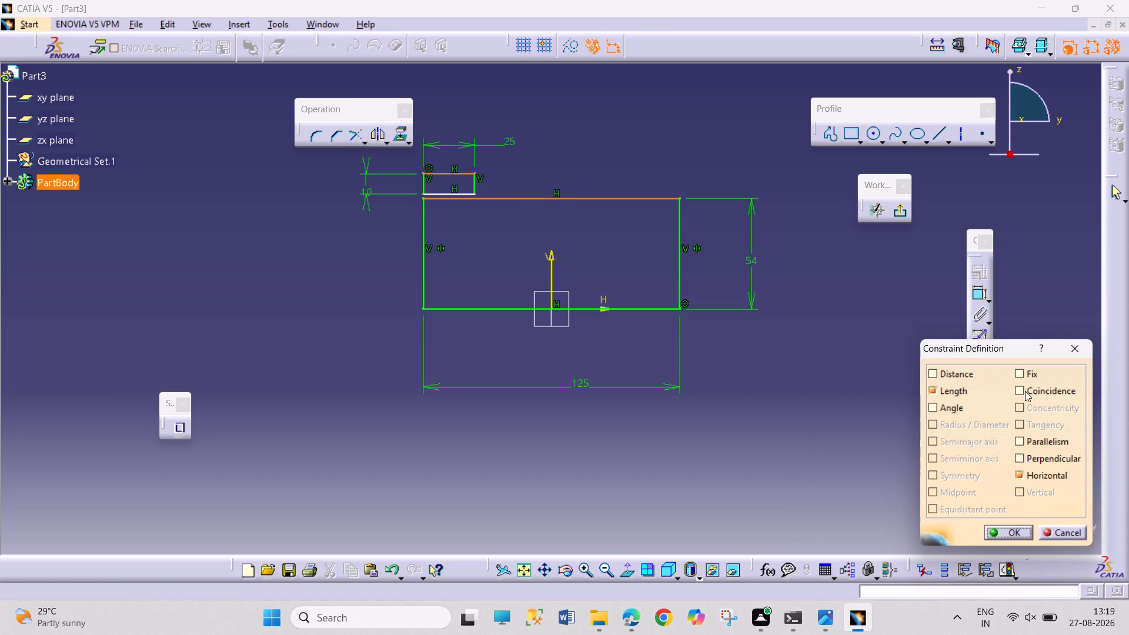
left_click(1025, 391)
left_click(1011, 532)
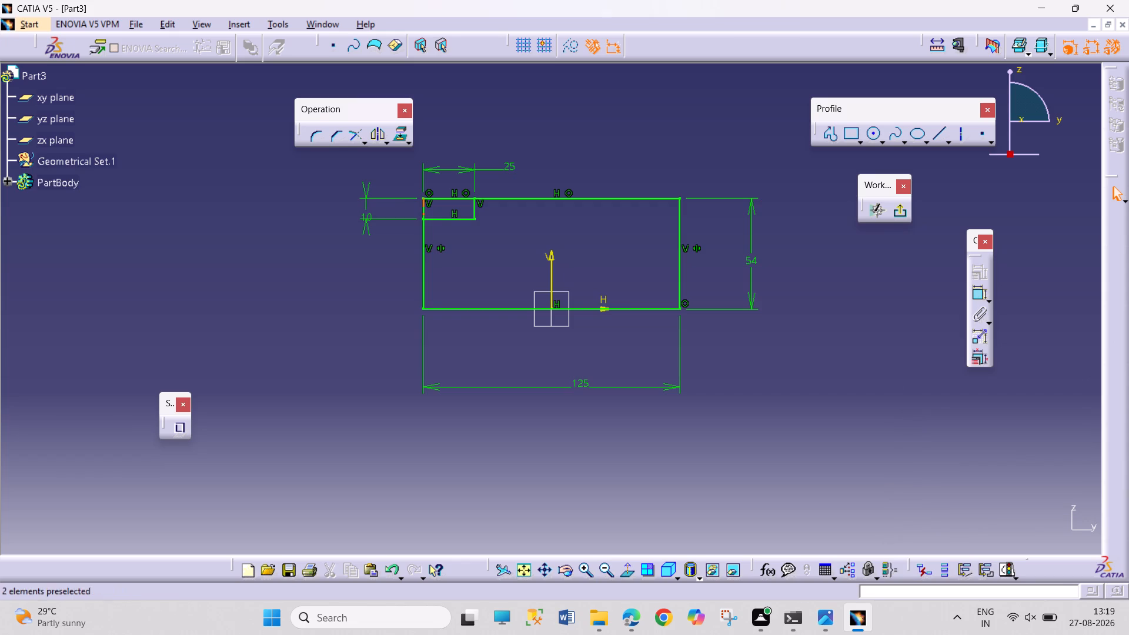
left_click_drag(365, 215, 366, 207)
left_click(777, 365)
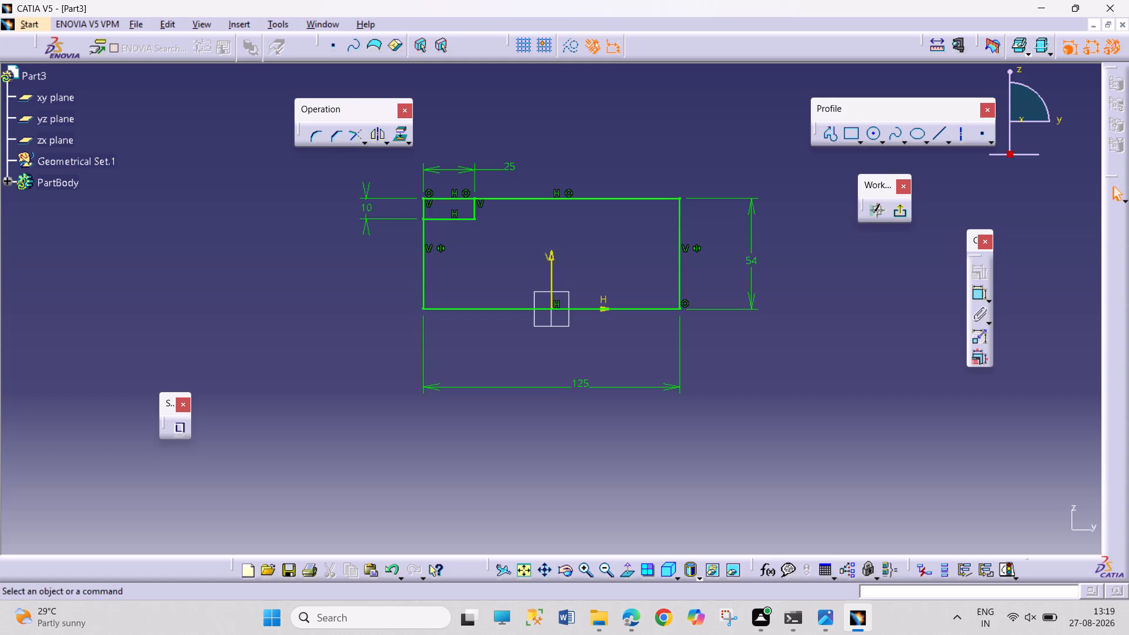
Sketch a second rectangle about 28 × 10 mm near the middle of the wall's upper edge, with its lower edge level with the first notch.
left_click(853, 135)
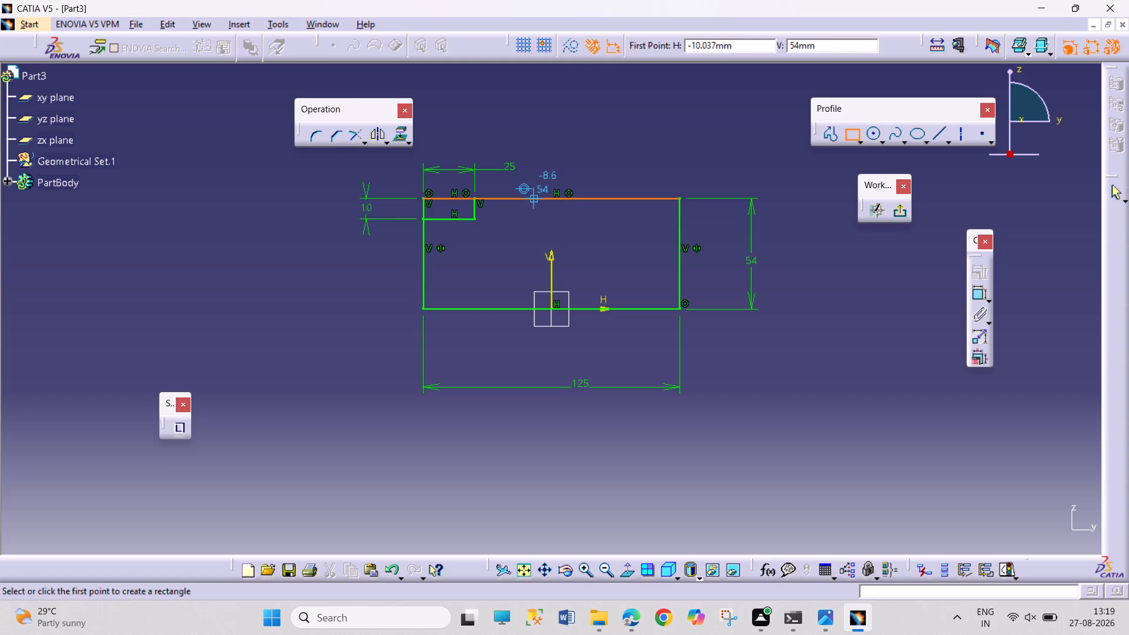
left_click(528, 200)
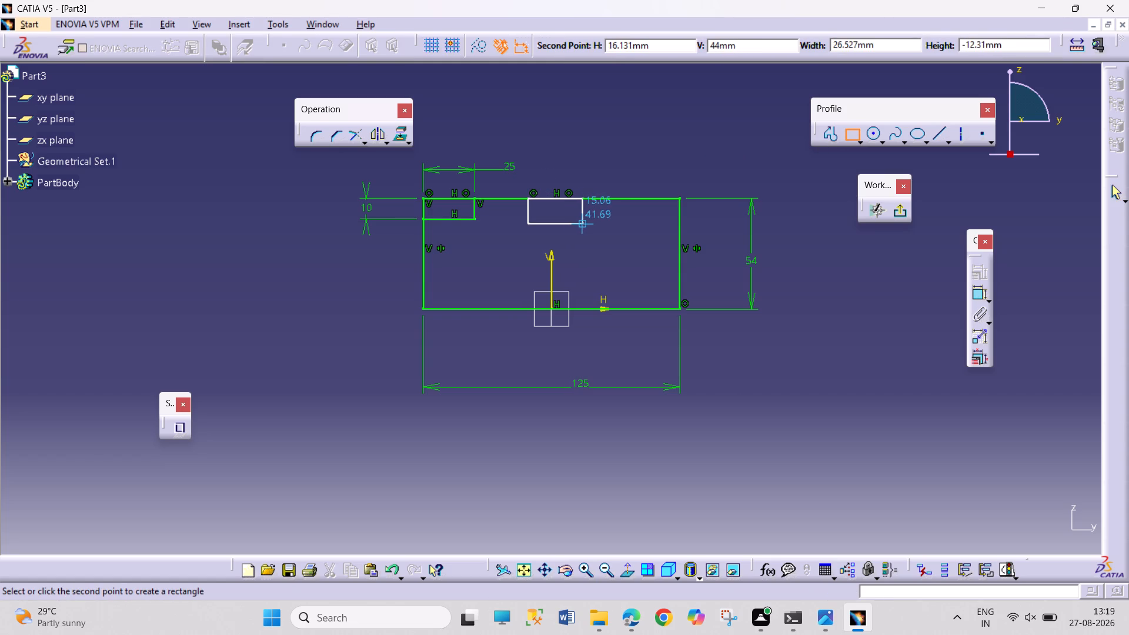
left_click(584, 216)
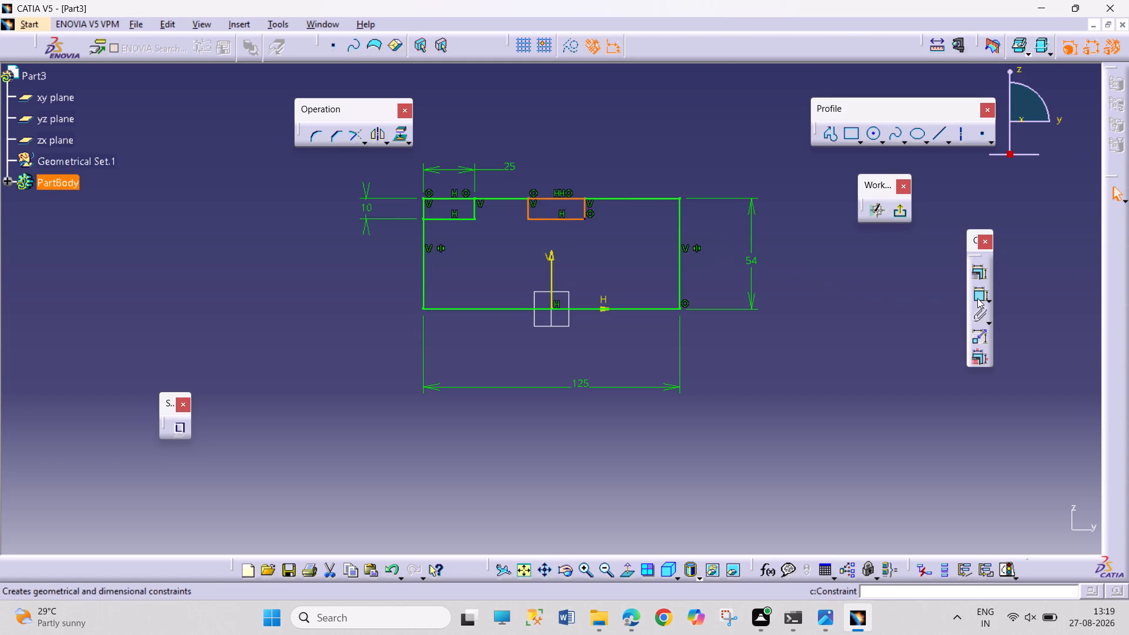
Dimension the middle rectangle's upper edge with a width of 25 mm.
left_click(977, 298)
left_click(571, 198)
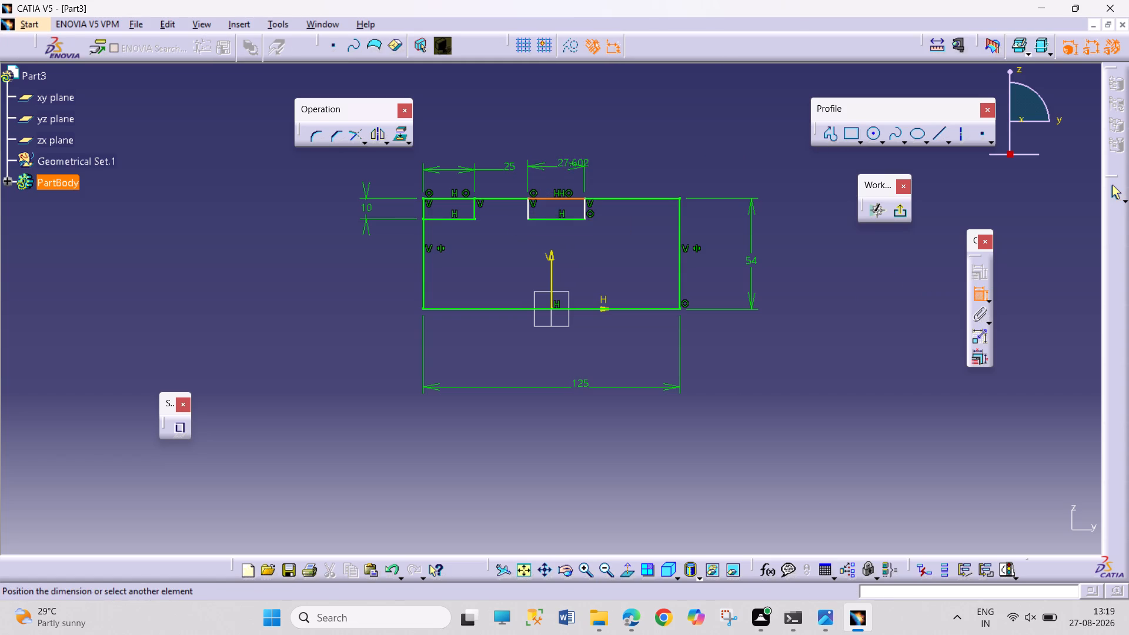
left_click(616, 165)
double_click(617, 165)
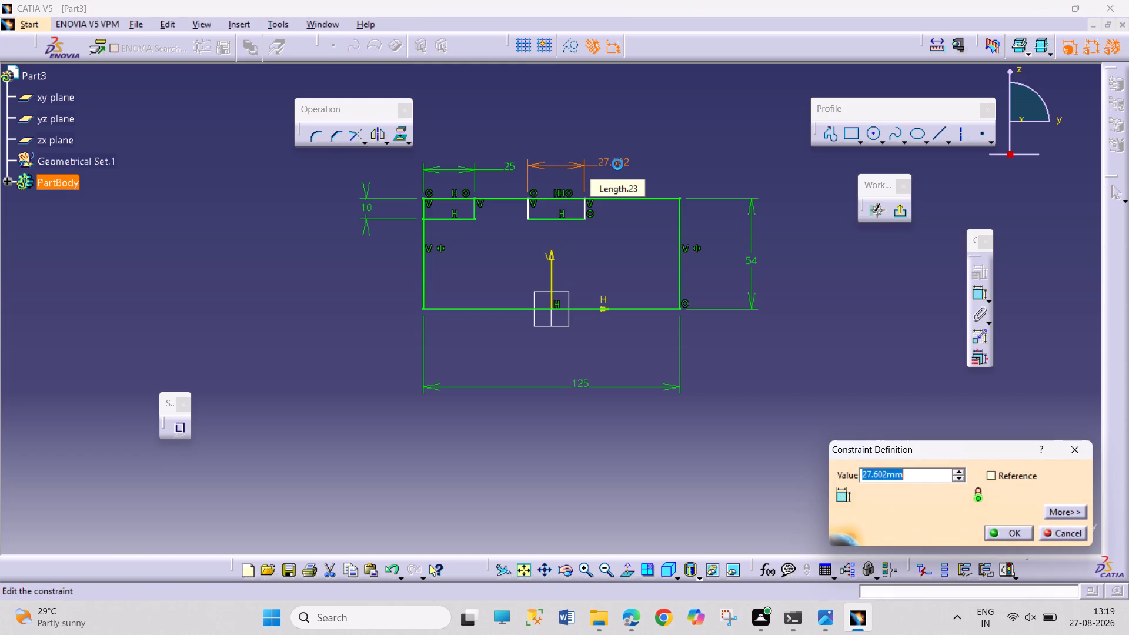
type("25")
key("Return")
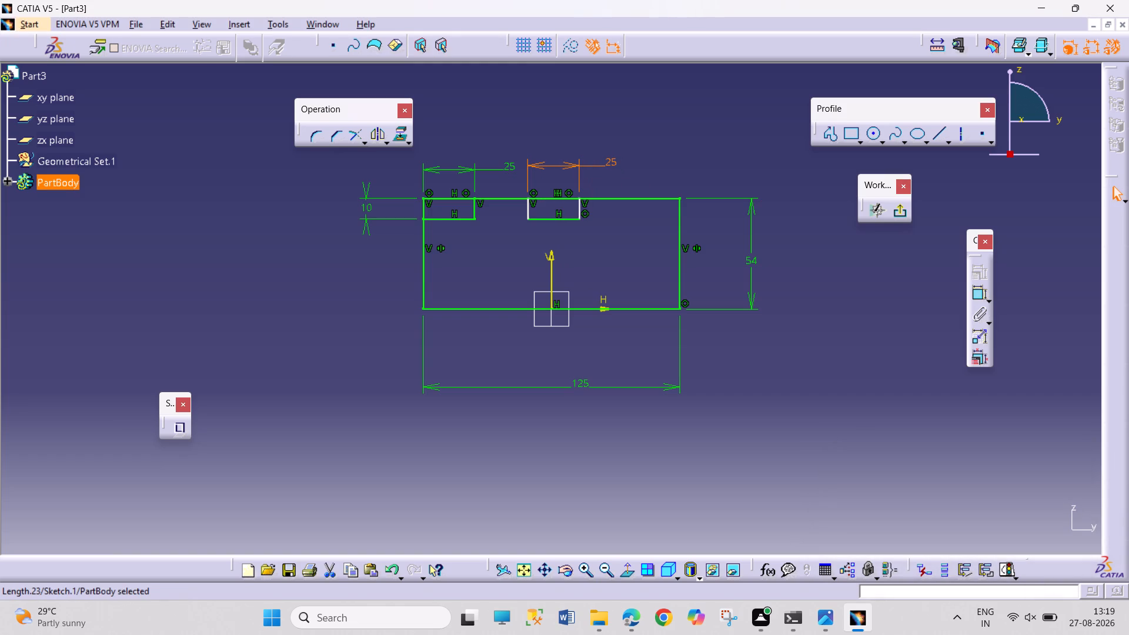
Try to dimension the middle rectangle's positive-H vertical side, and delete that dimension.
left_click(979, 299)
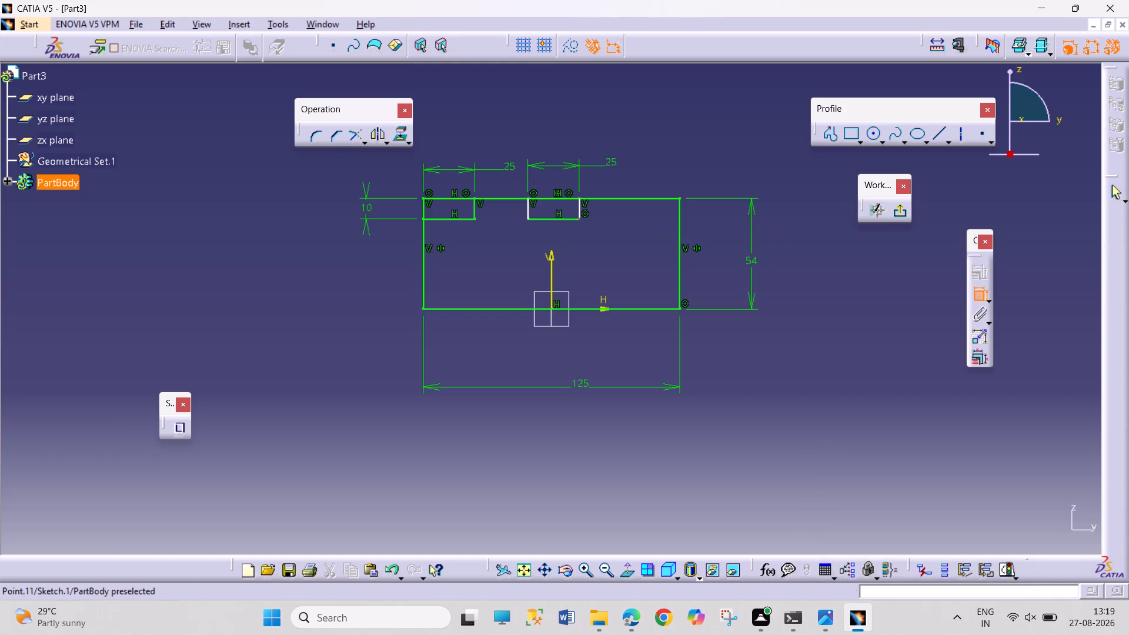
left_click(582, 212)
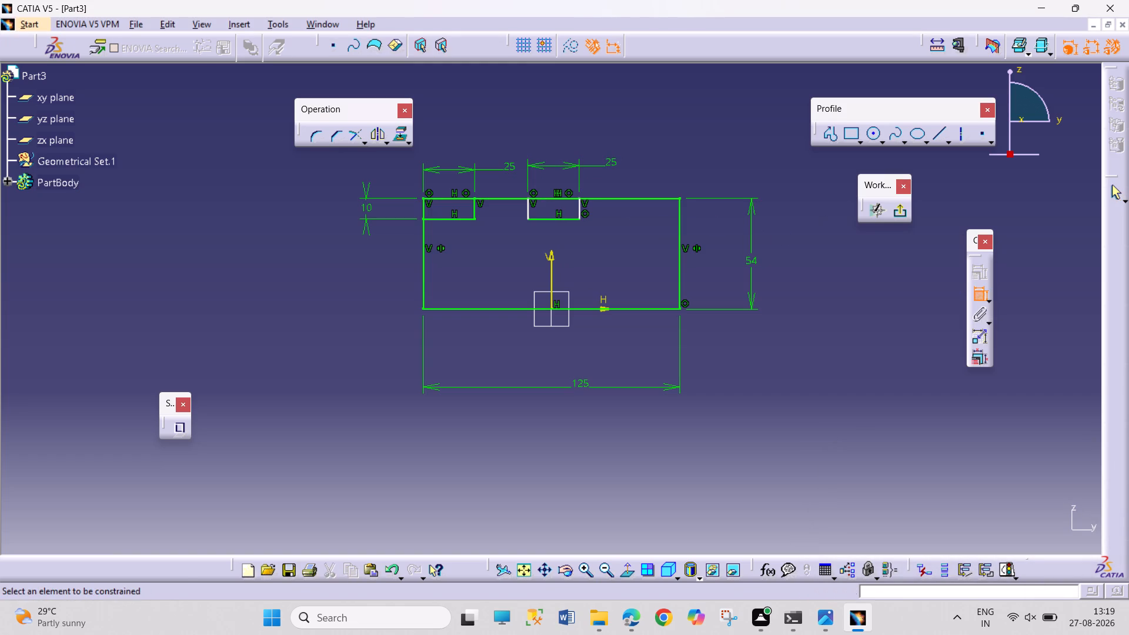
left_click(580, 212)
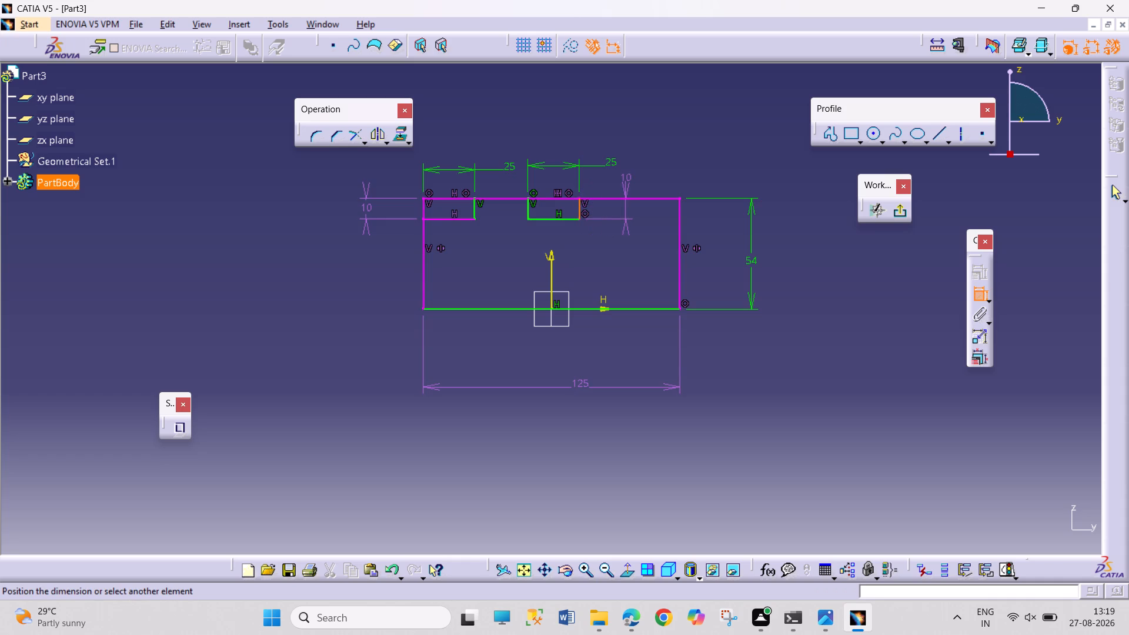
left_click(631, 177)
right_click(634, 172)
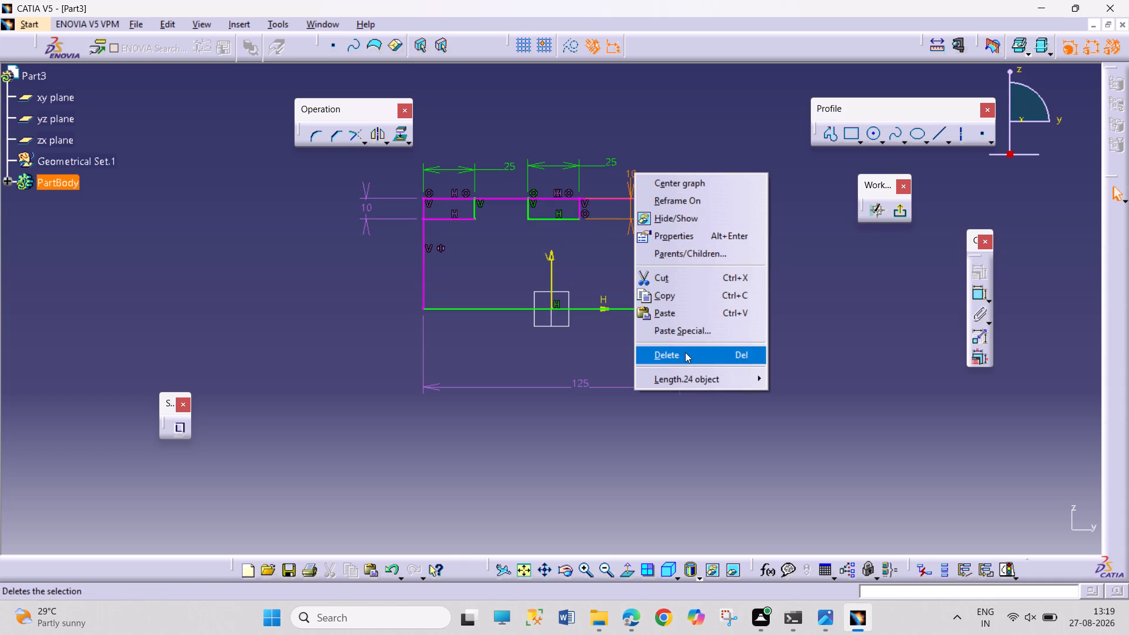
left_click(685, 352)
Dimension the distance from the vertical axis to the middle rectangle's negative-H side as 12.5 mm.
left_click(983, 293)
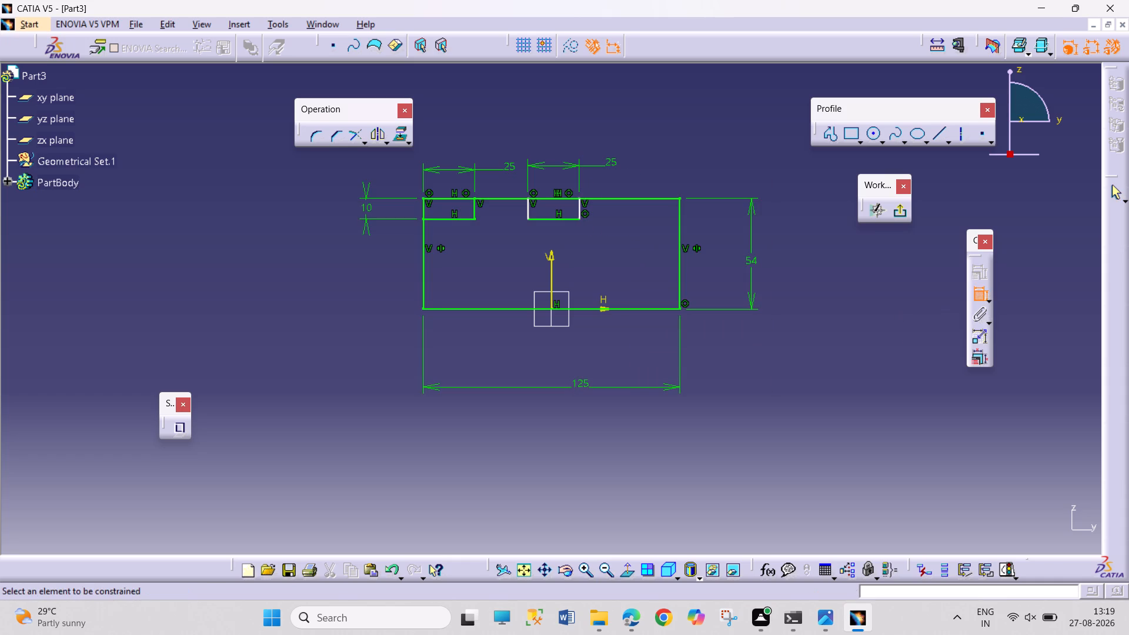
left_click(553, 278)
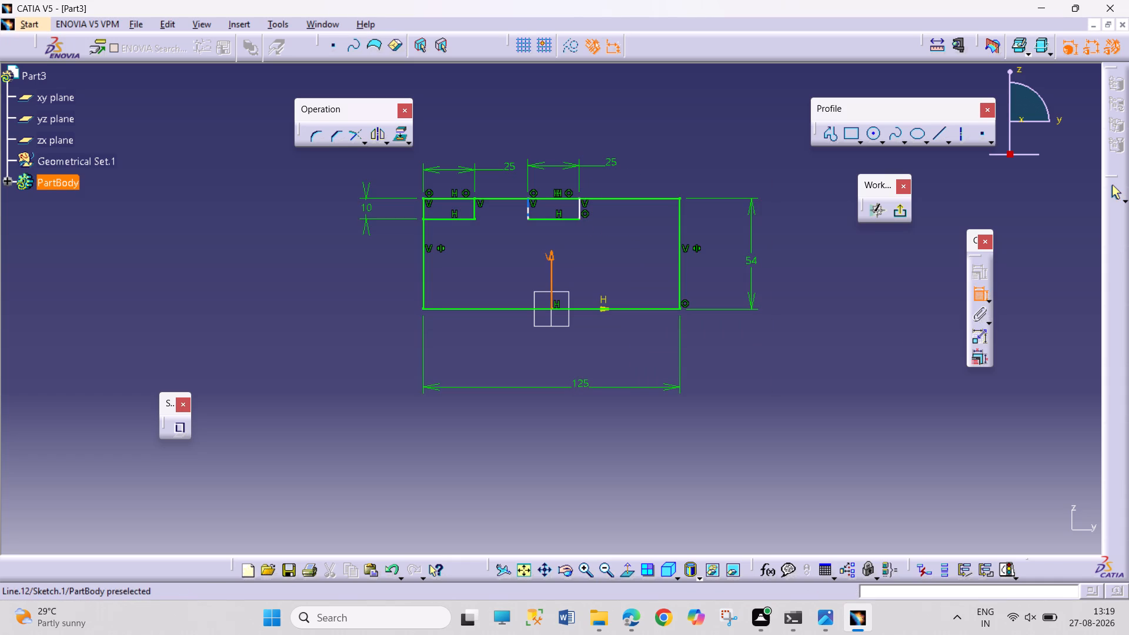
left_click_drag(525, 210, 523, 218)
left_click(491, 282)
double_click(500, 276)
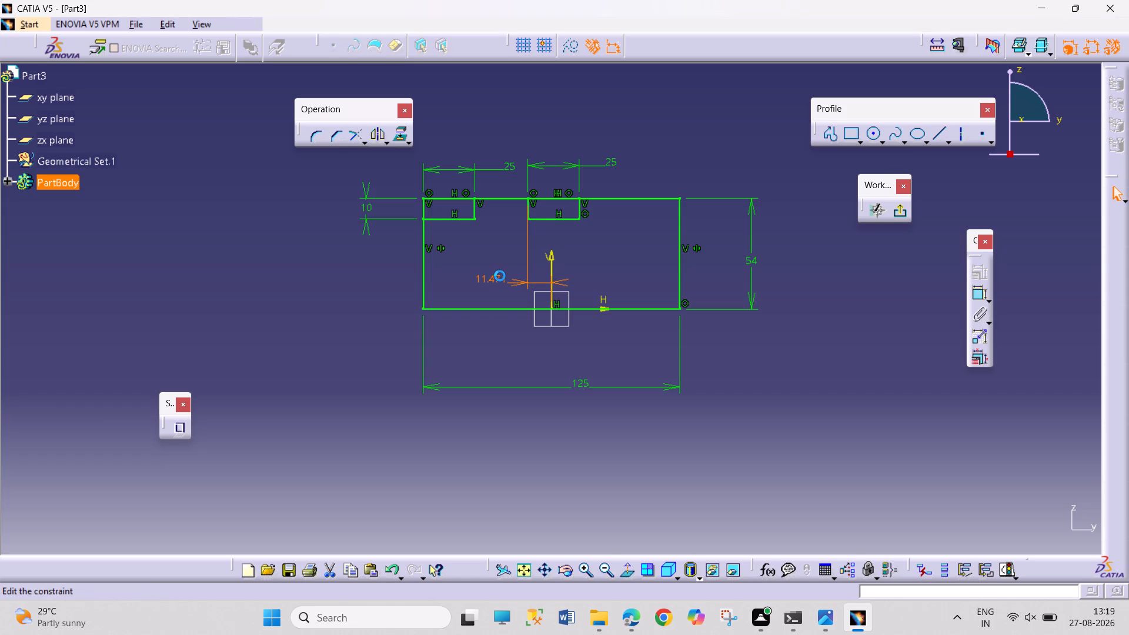
type("12.5")
key("Return")
left_click(679, 396)
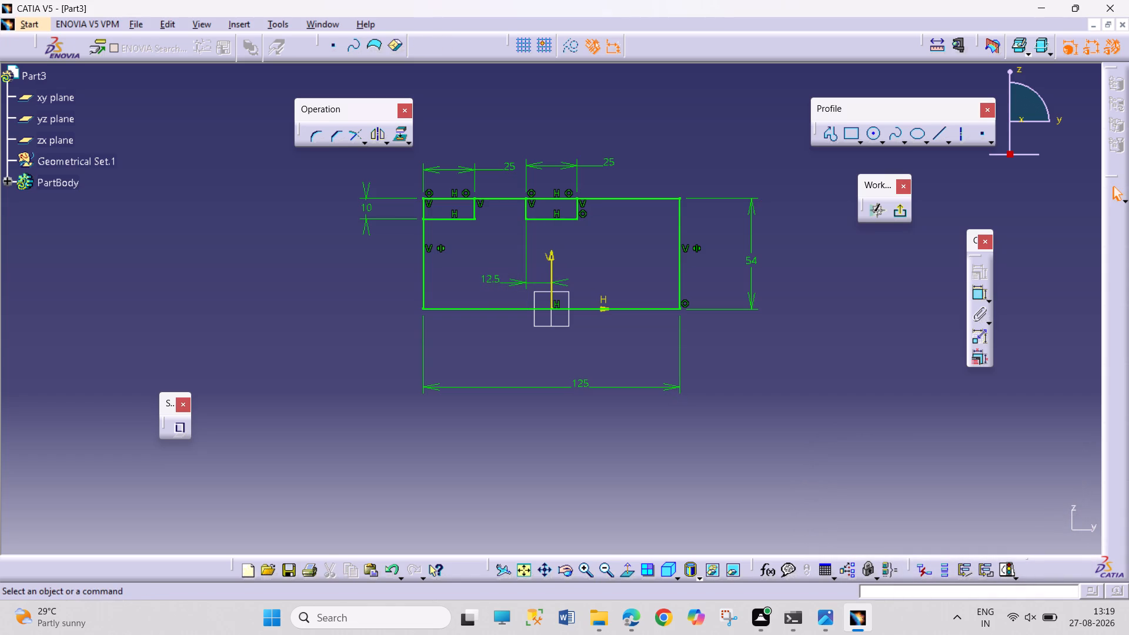
Sketch a third rectangle about 21 × 10 mm in the wall's positive-H upper corner, with its lower edge level with the other notches.
left_click(846, 132)
left_click(639, 198)
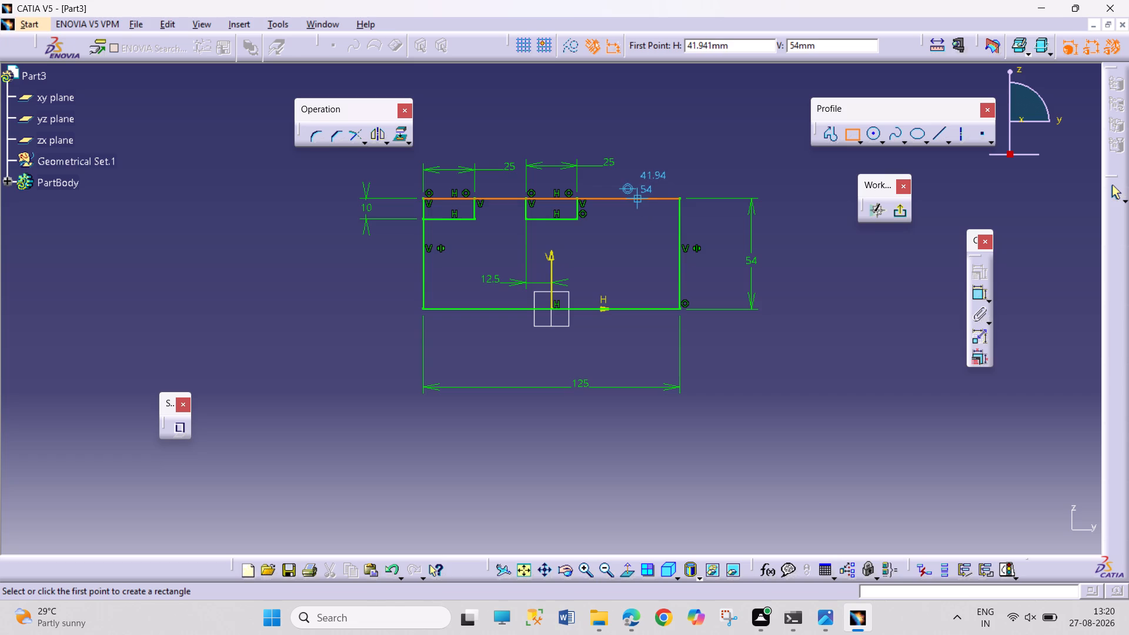
left_click(680, 220)
left_click(800, 276)
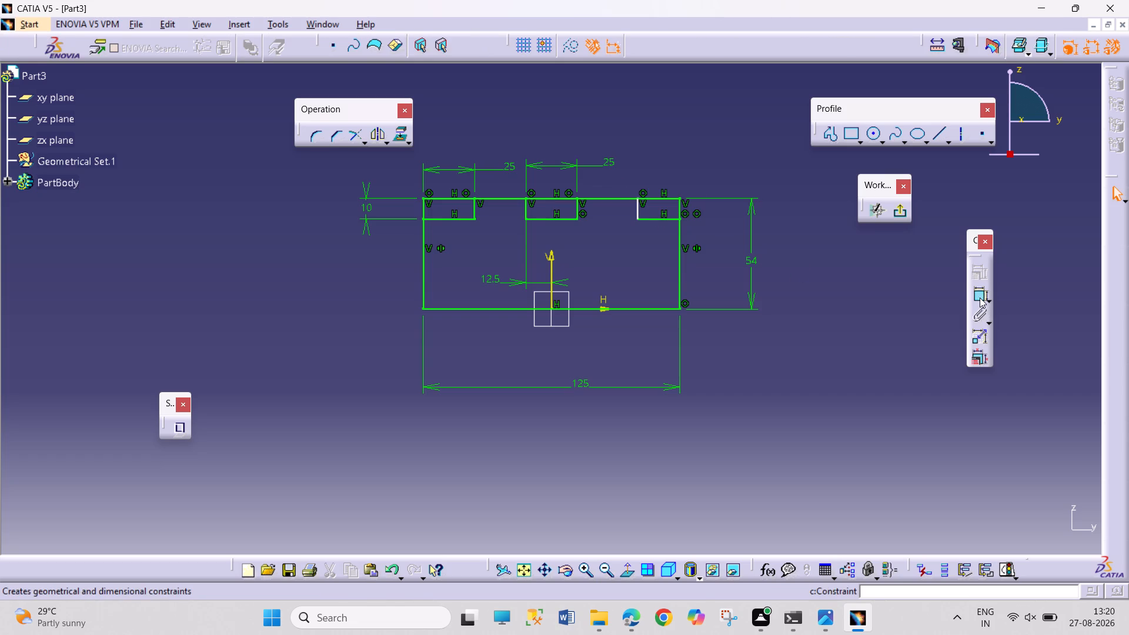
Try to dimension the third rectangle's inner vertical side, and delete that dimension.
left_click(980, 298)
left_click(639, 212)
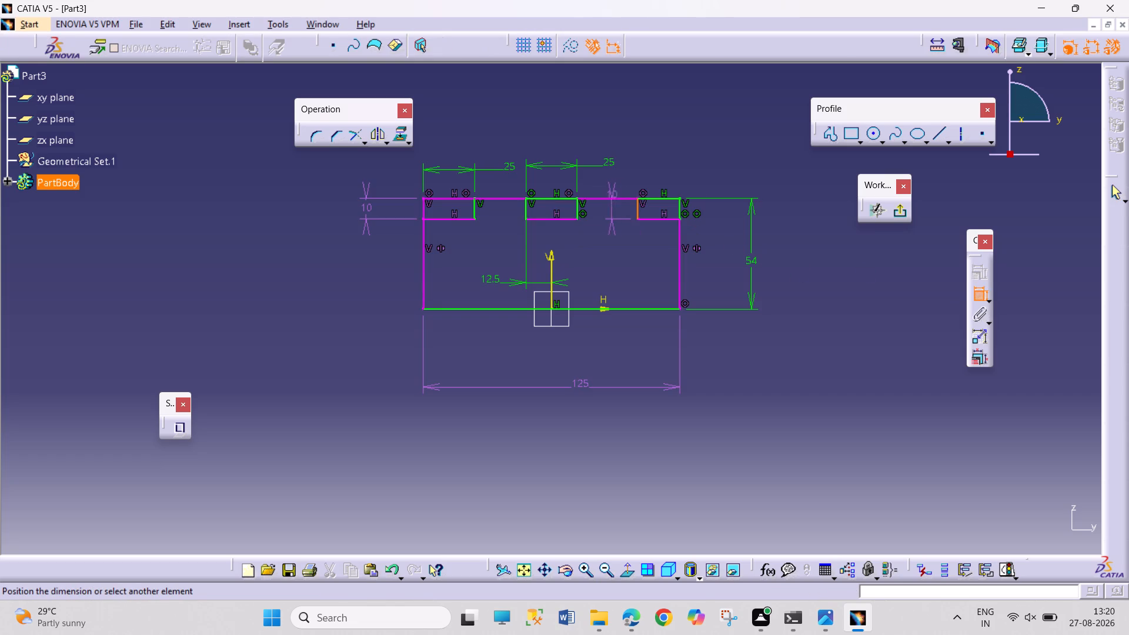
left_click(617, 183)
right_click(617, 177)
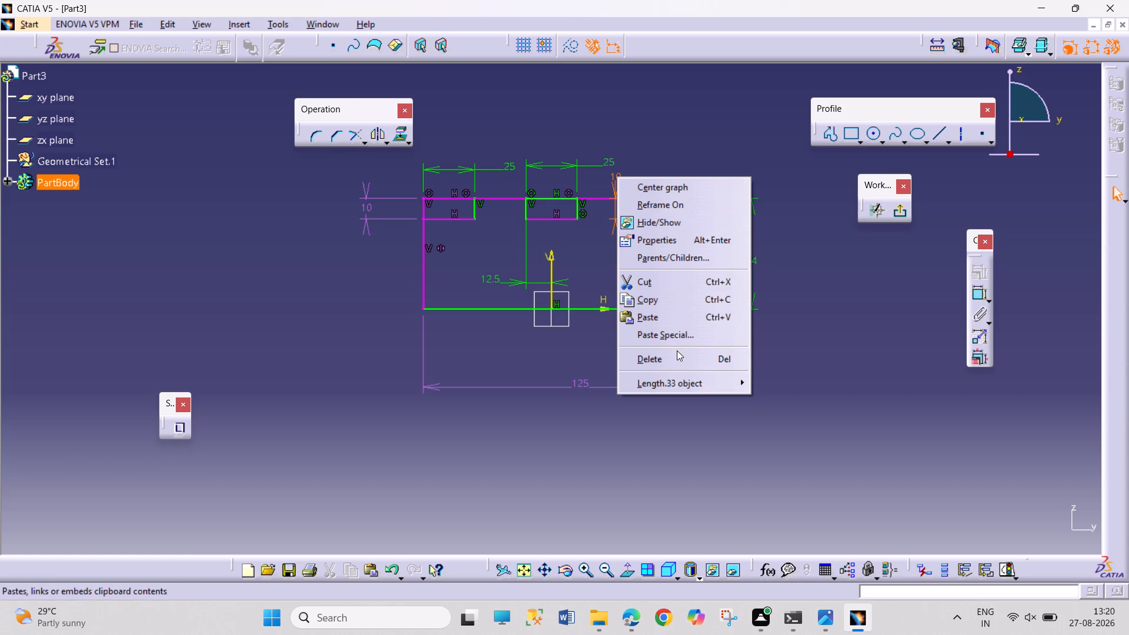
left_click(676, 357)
Dimension the third rectangle's upper edge with a width of 25 mm.
left_click(973, 297)
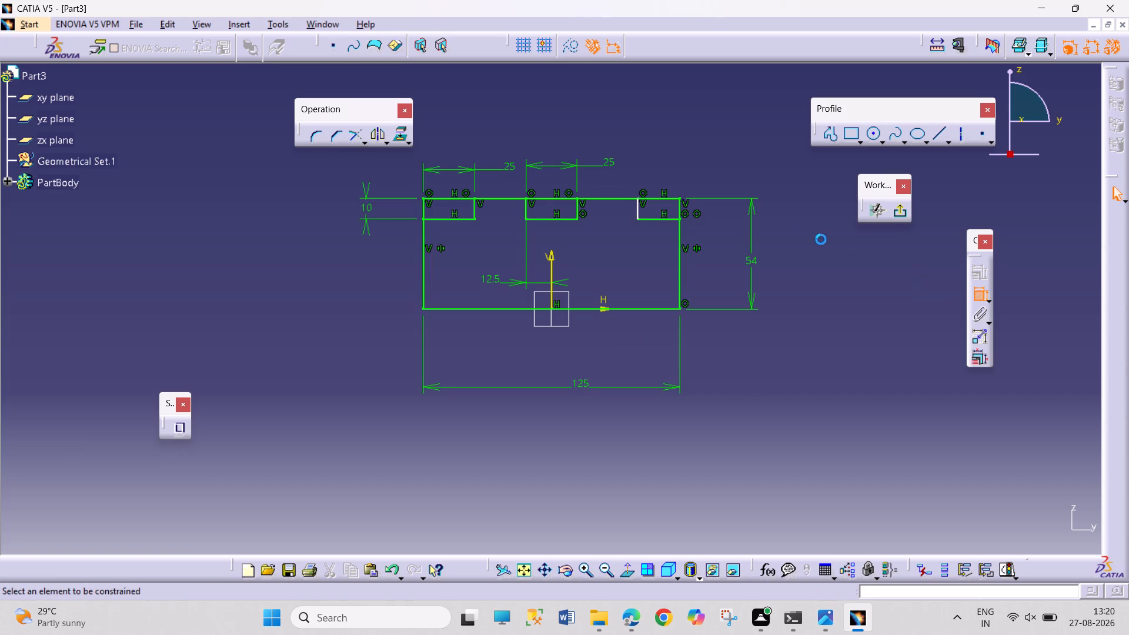
left_click(664, 198)
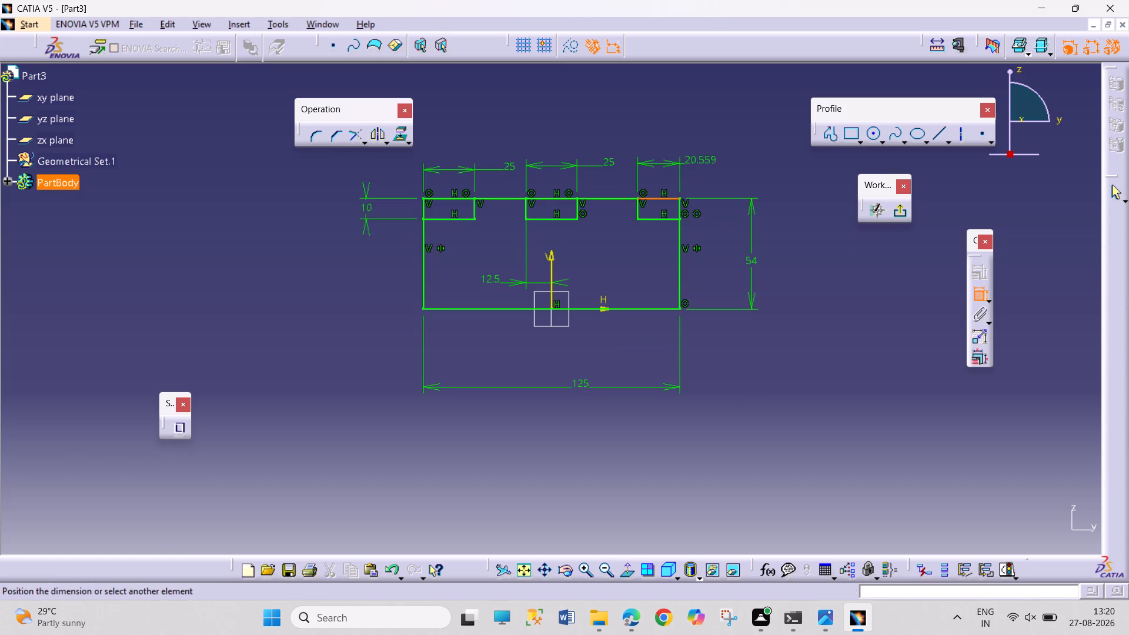
left_click(715, 165)
double_click(720, 159)
type("25")
key("Return")
left_click(857, 315)
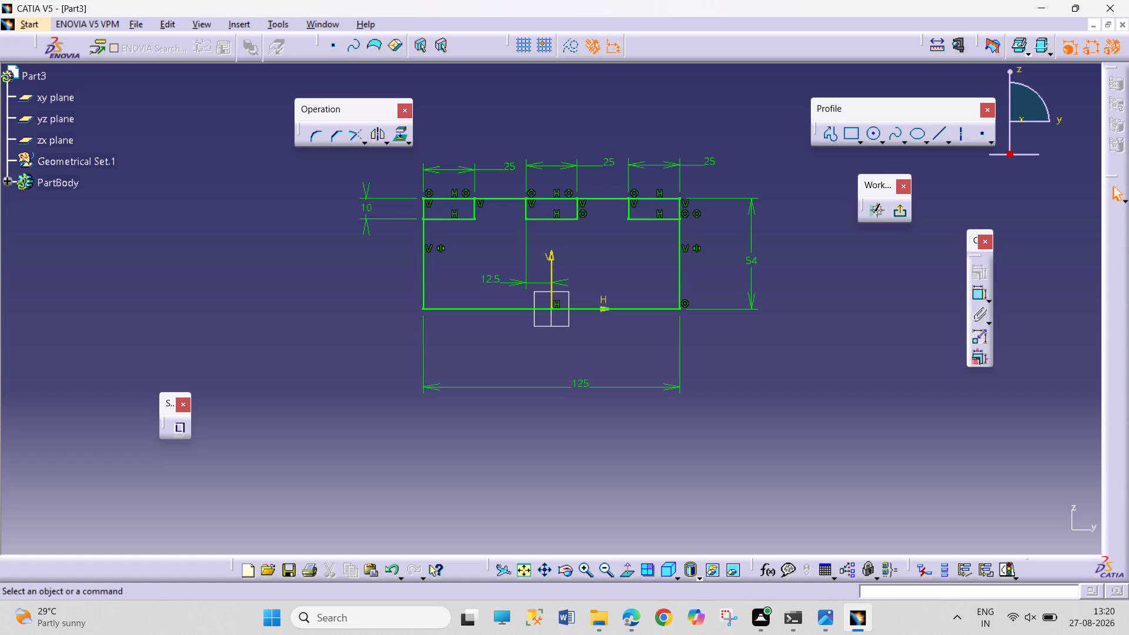
Quick Trim the upper and outer edges of the negative-H corner notch, converting the length constraints into distances.
left_click(365, 142)
double_click(427, 159)
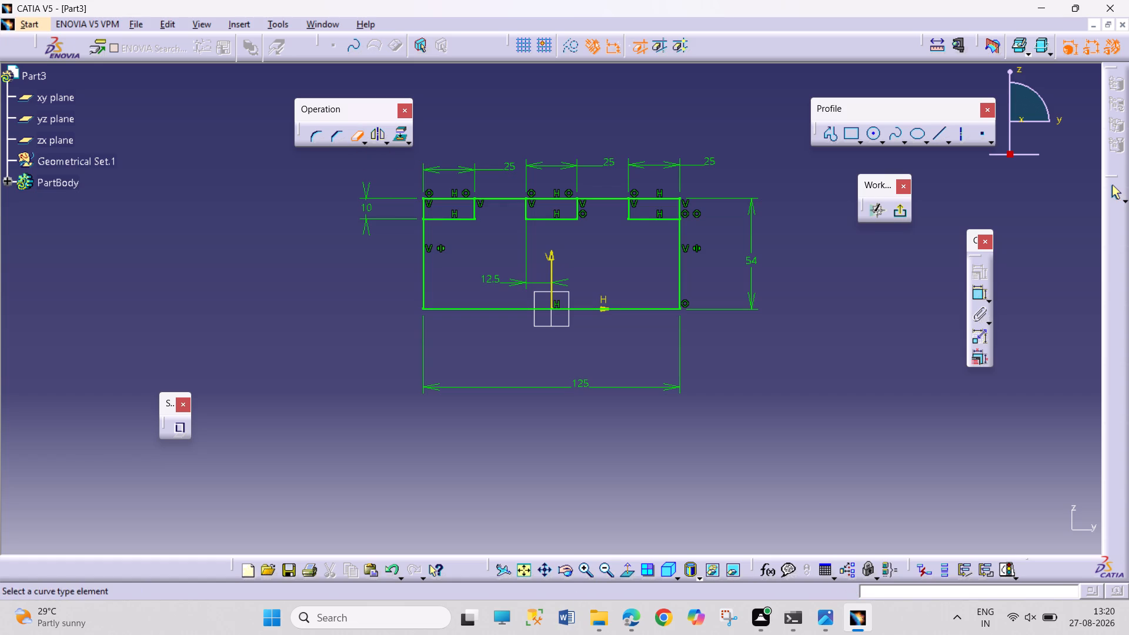
left_click(433, 198)
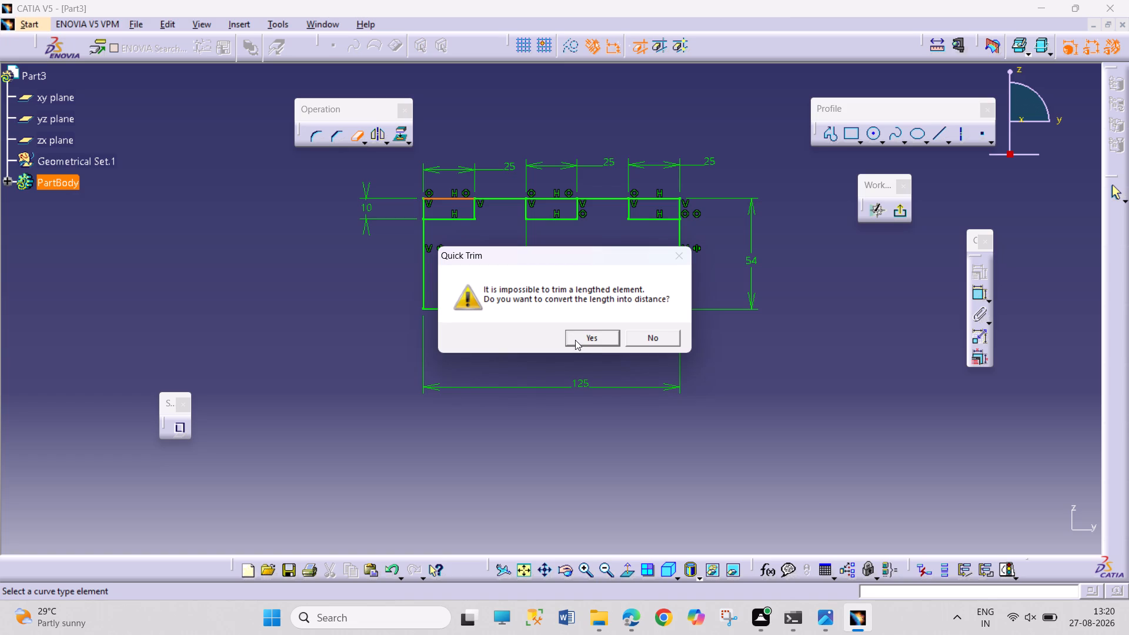
left_click(575, 340)
left_click(441, 199)
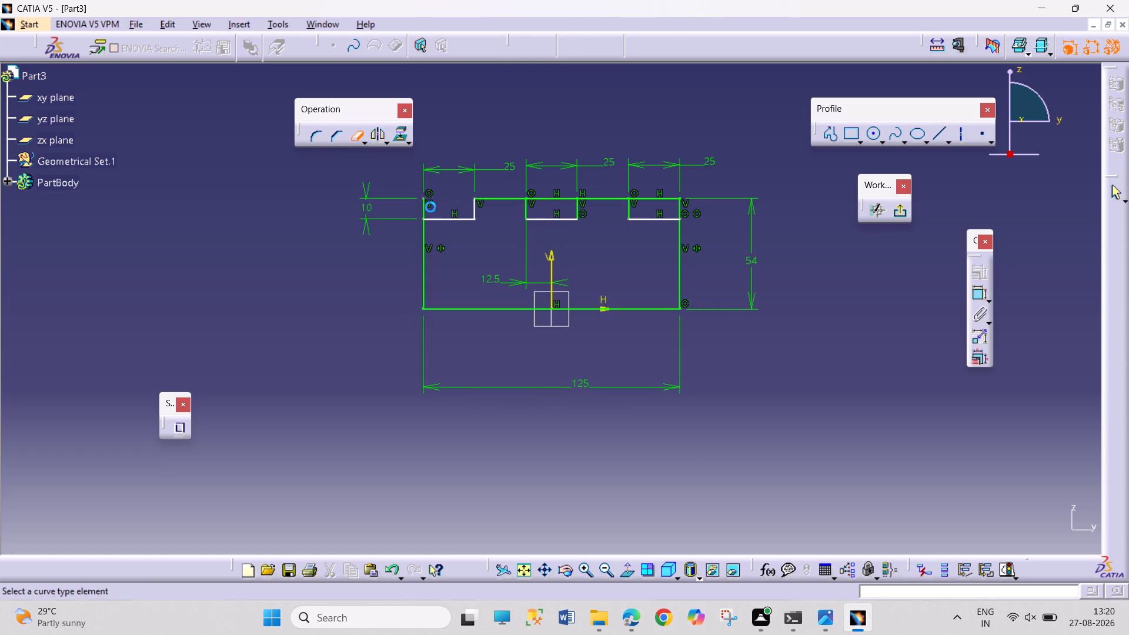
left_click(422, 212)
left_click(567, 336)
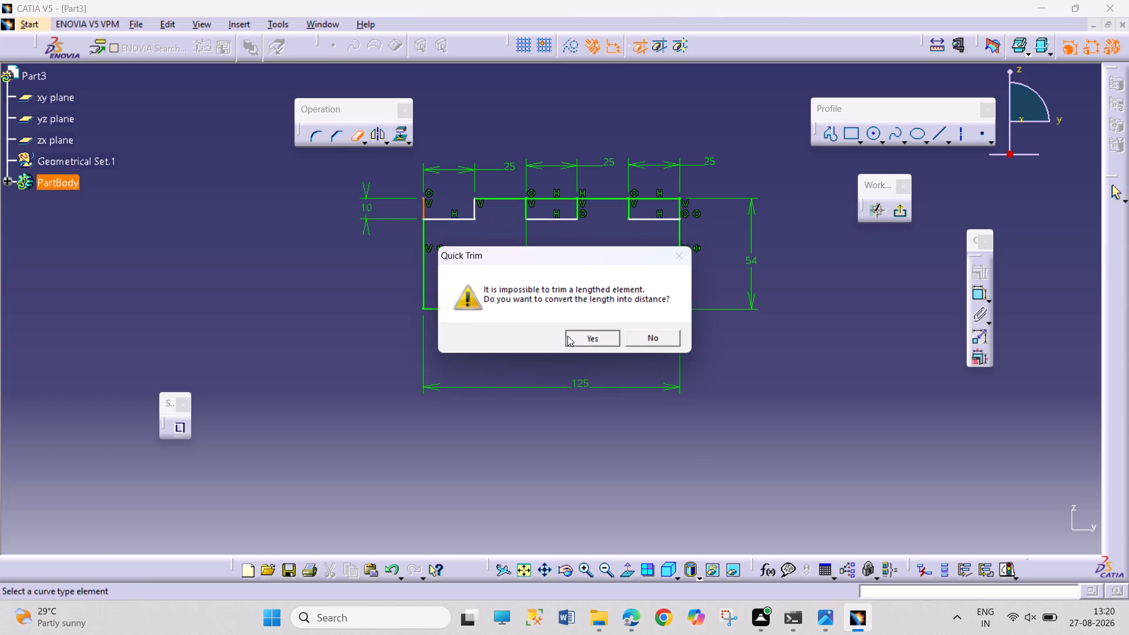
left_click(423, 205)
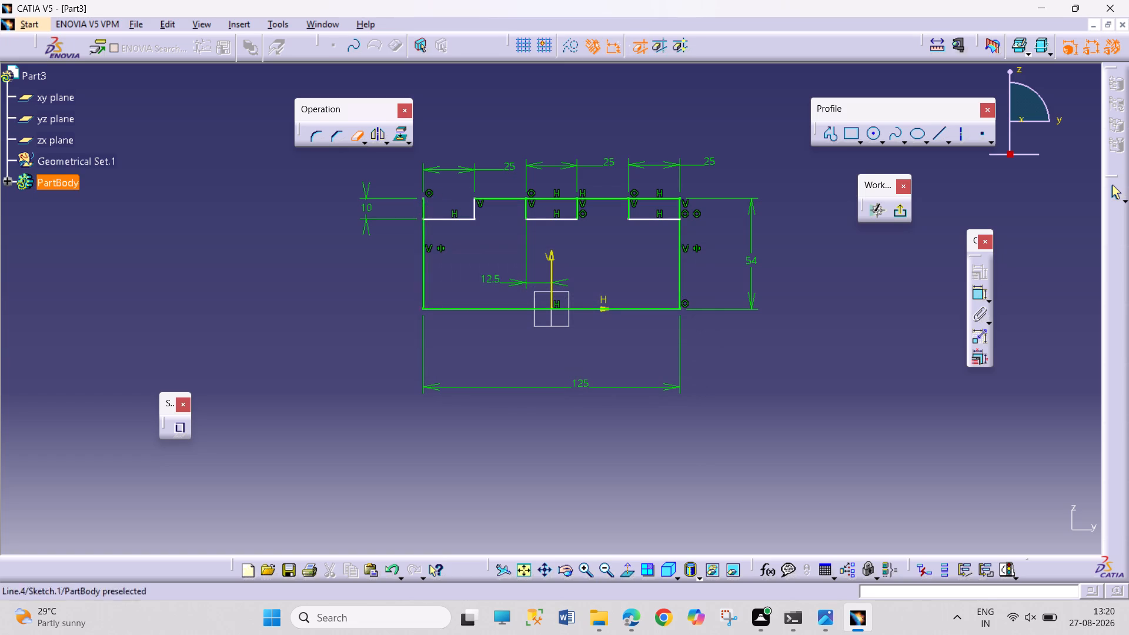
Quick Trim both overlapping lines across the top of the middle notch, converting the length constraint into a distance.
left_click(554, 196)
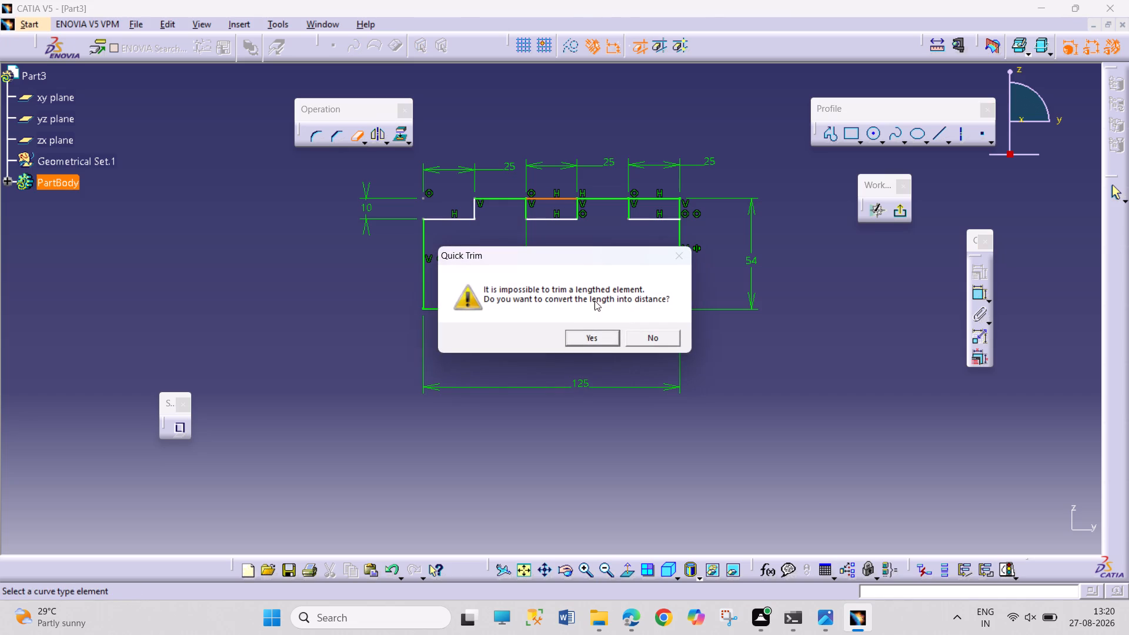
left_click(604, 333)
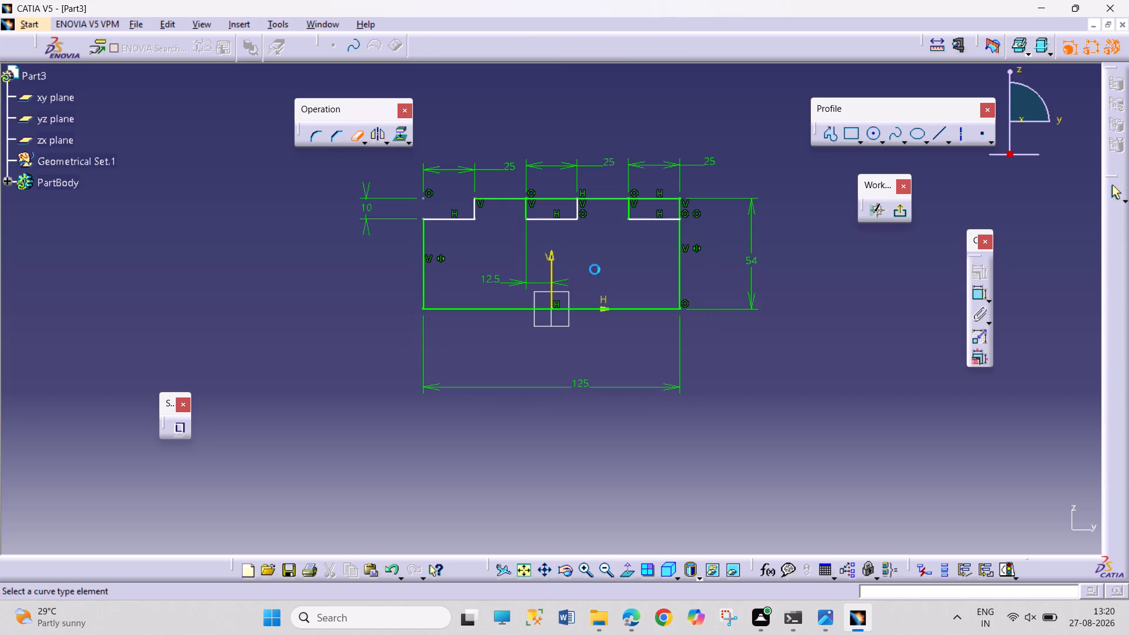
left_click(559, 199)
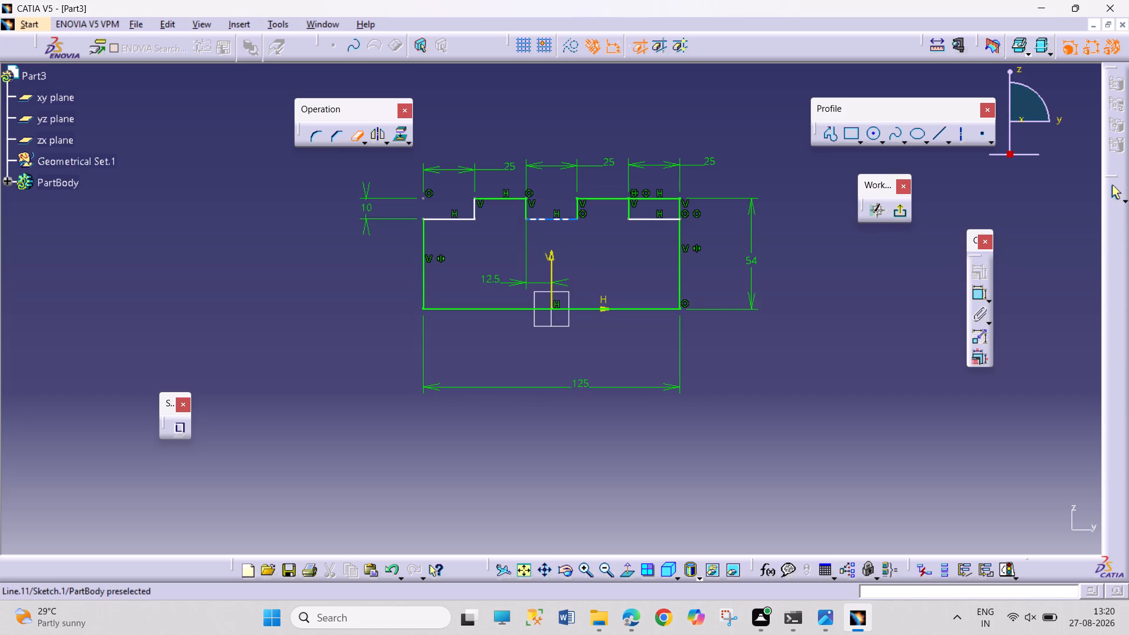
Quick Trim the upper and outer edges of the positive-H corner notch, converting the length constraints into distances.
left_click(645, 199)
left_click(647, 200)
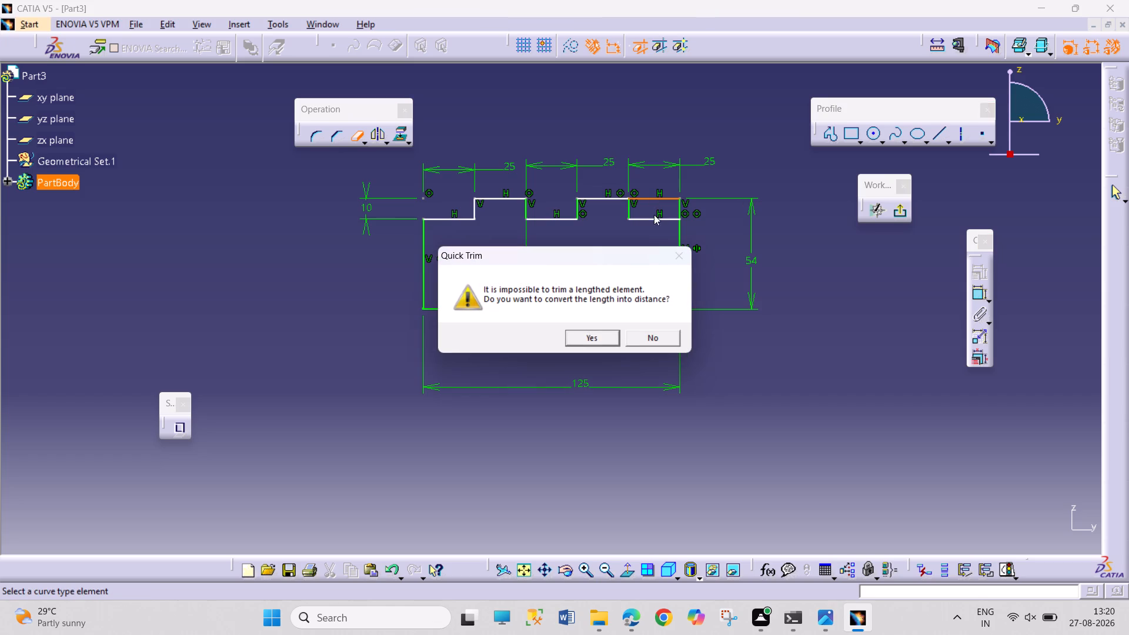
left_click(593, 337)
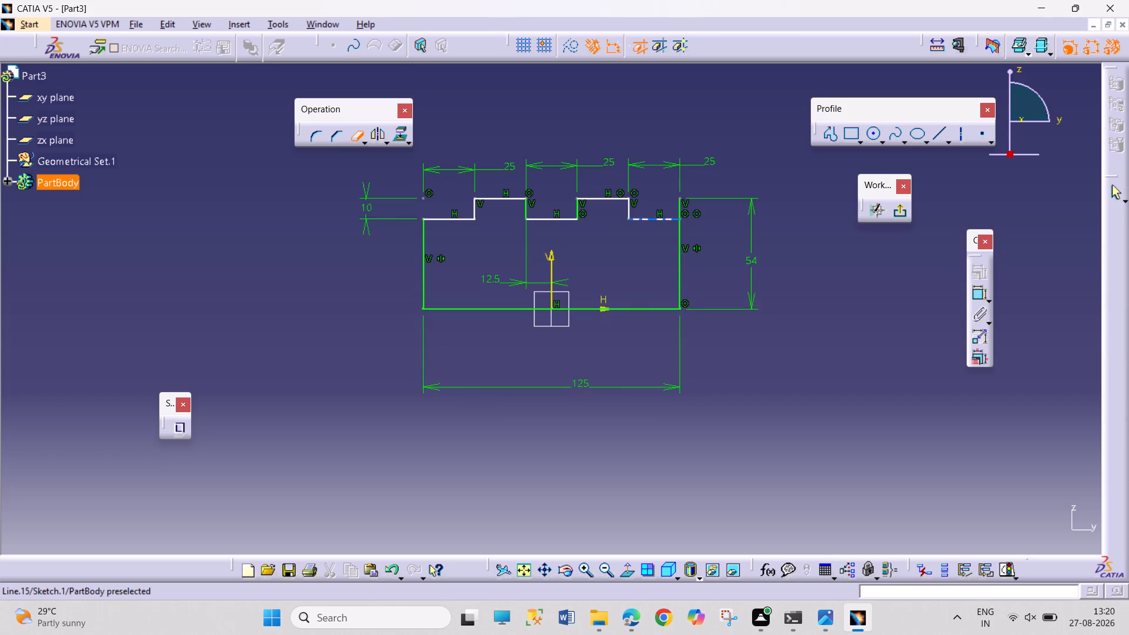
left_click(677, 204)
left_click(682, 209)
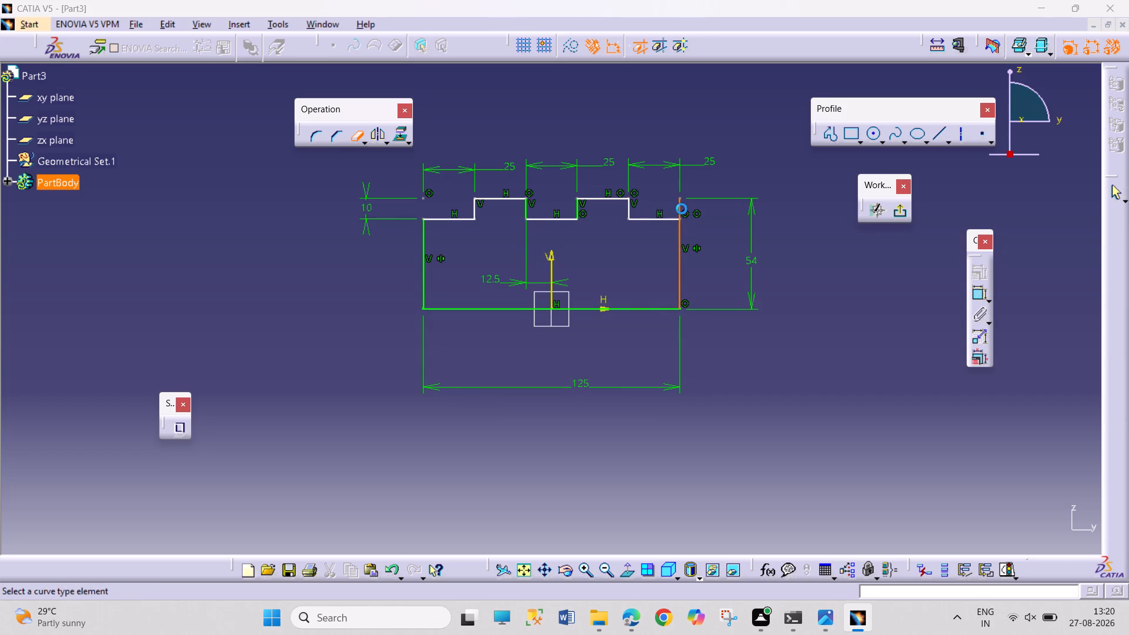
left_click(605, 336)
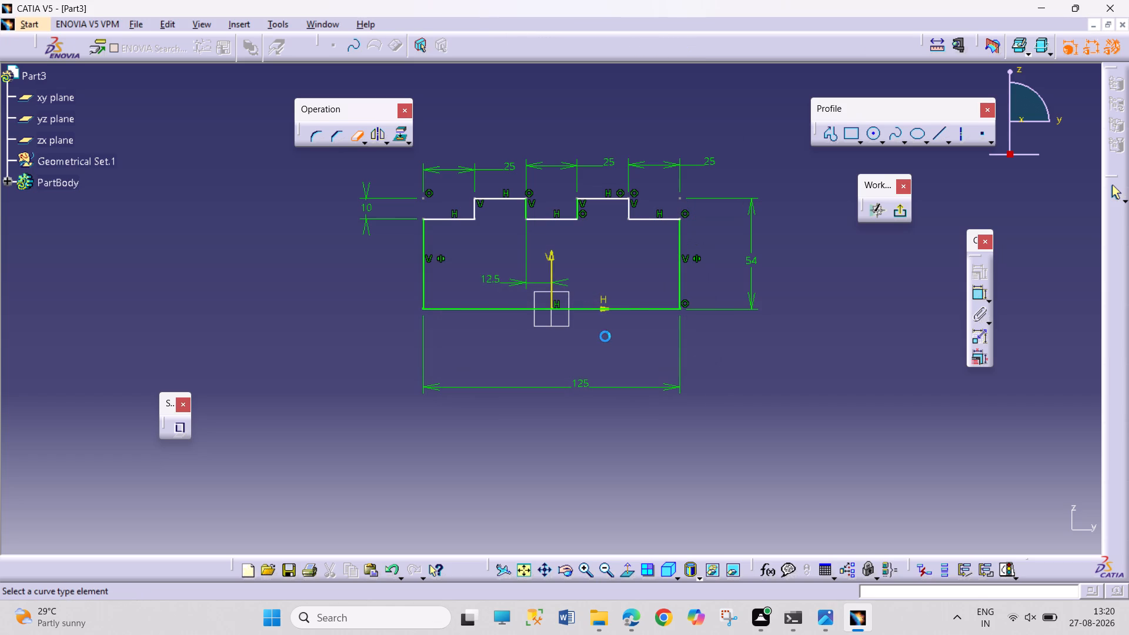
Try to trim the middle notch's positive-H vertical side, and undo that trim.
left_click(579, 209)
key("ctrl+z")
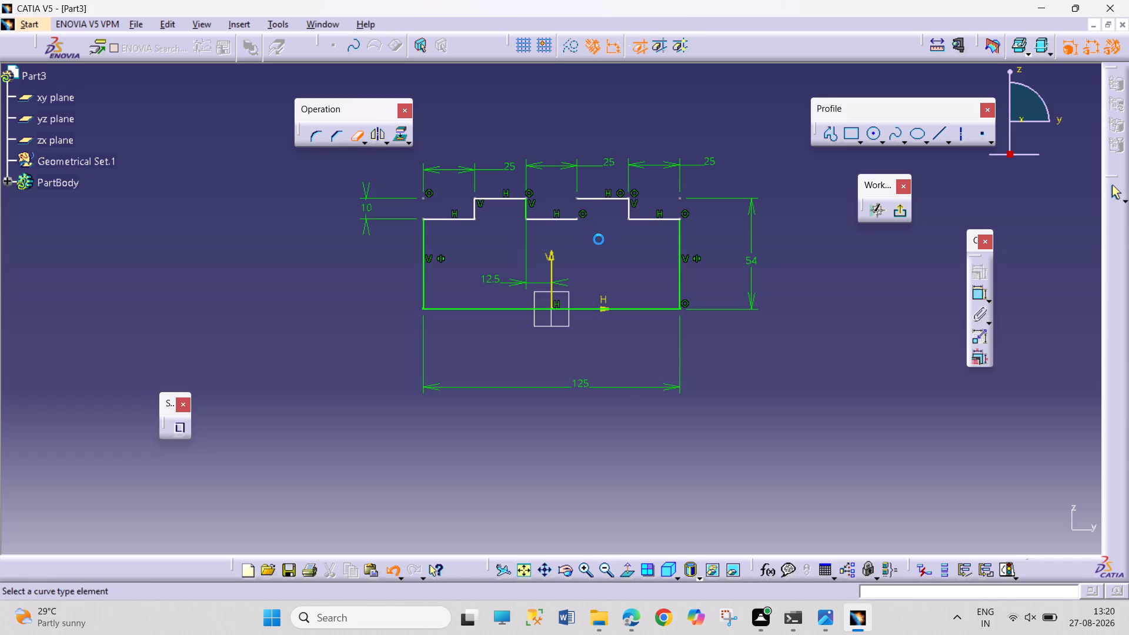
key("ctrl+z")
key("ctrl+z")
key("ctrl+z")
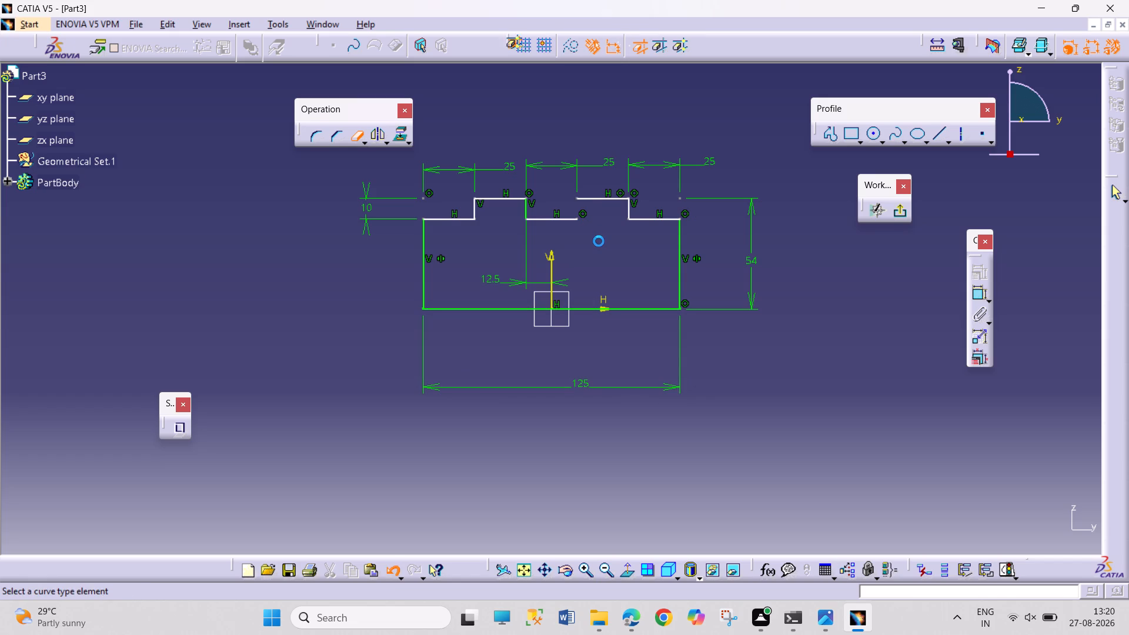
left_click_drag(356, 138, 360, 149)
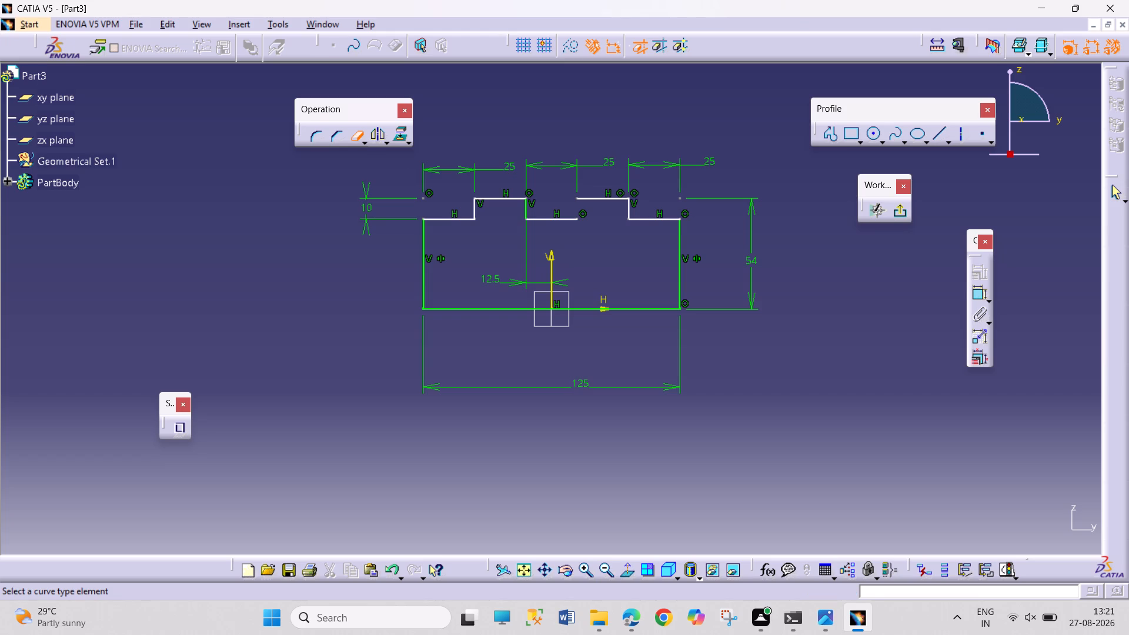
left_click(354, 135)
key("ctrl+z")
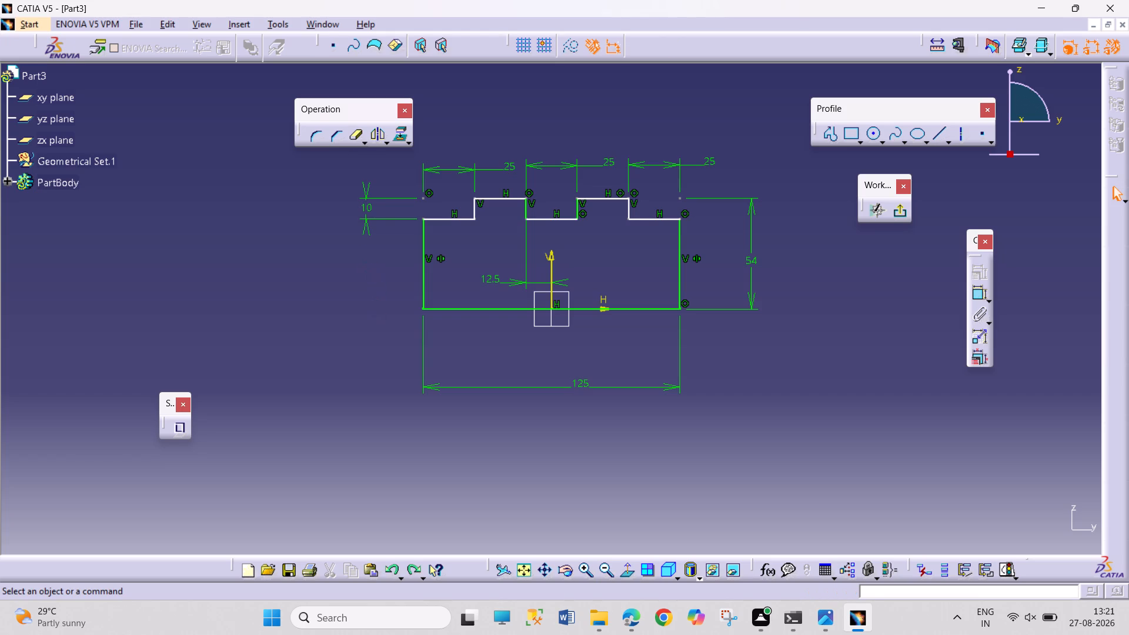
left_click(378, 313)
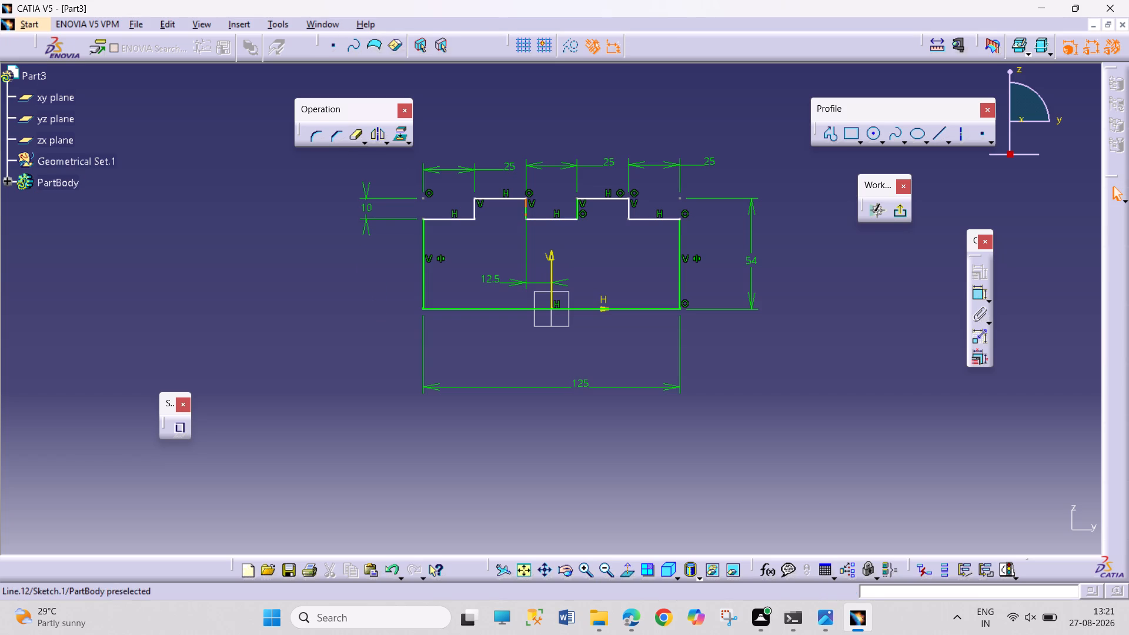
Exit the notched plate sketch.
left_click(901, 211)
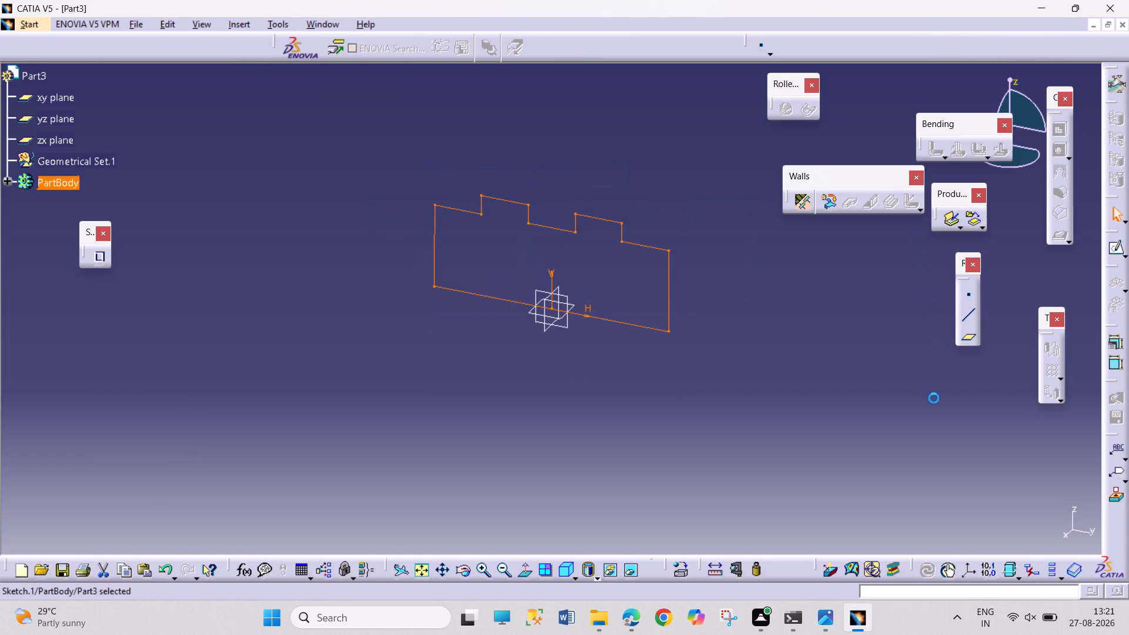
Define the sheet metal parameters with a 2 mm thickness and a 4 mm default bend radius.
left_click(826, 206)
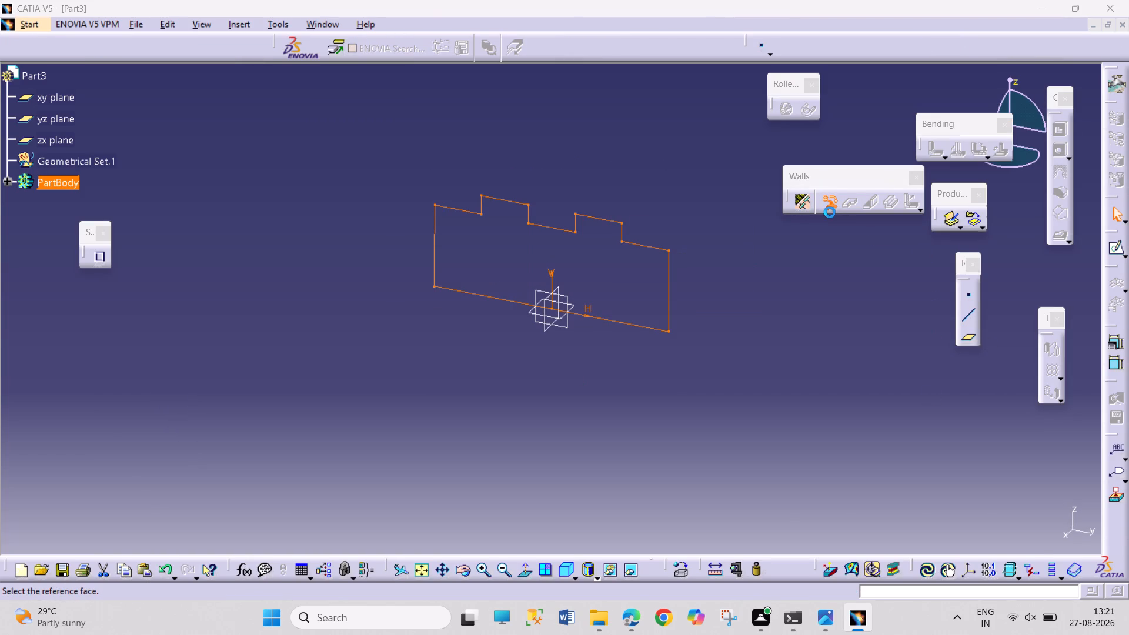
left_click(1065, 323)
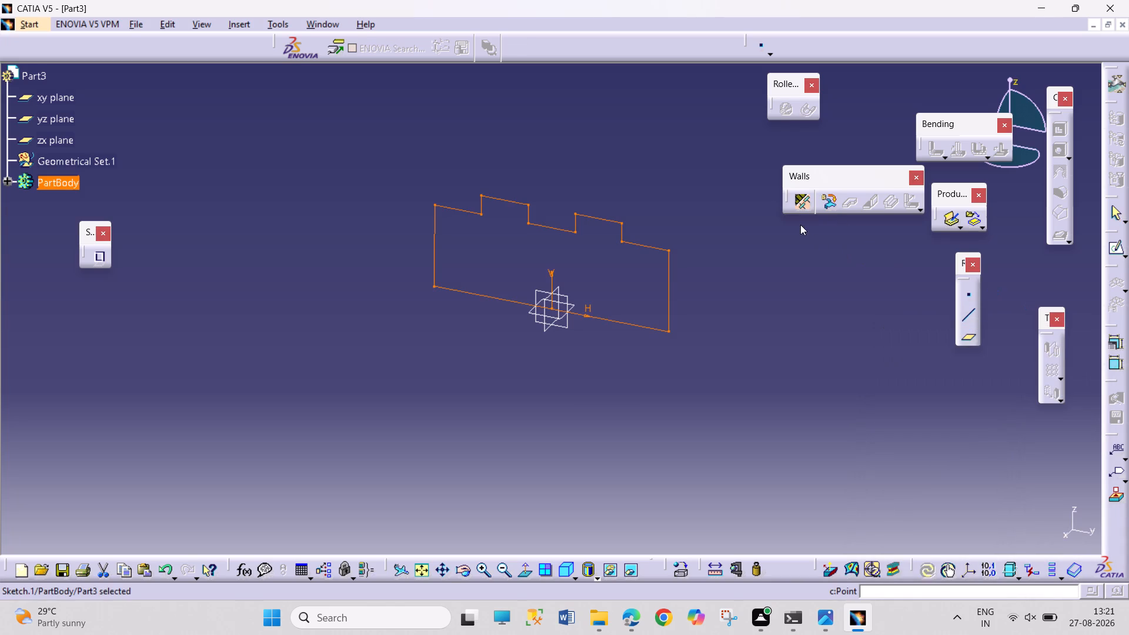
left_click(803, 207)
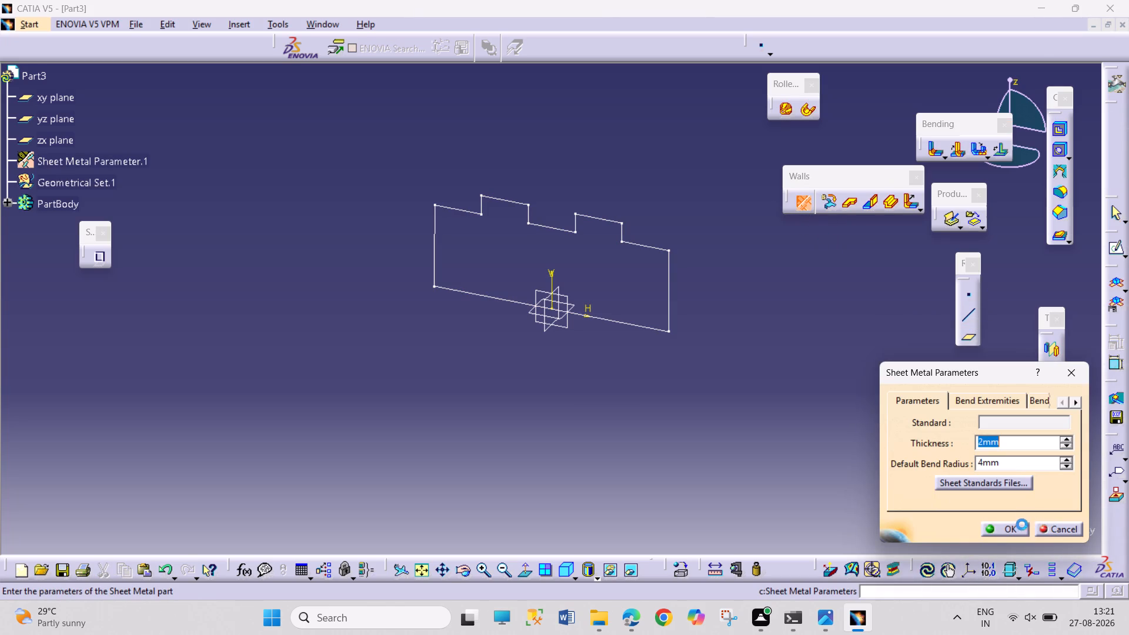
left_click(1010, 526)
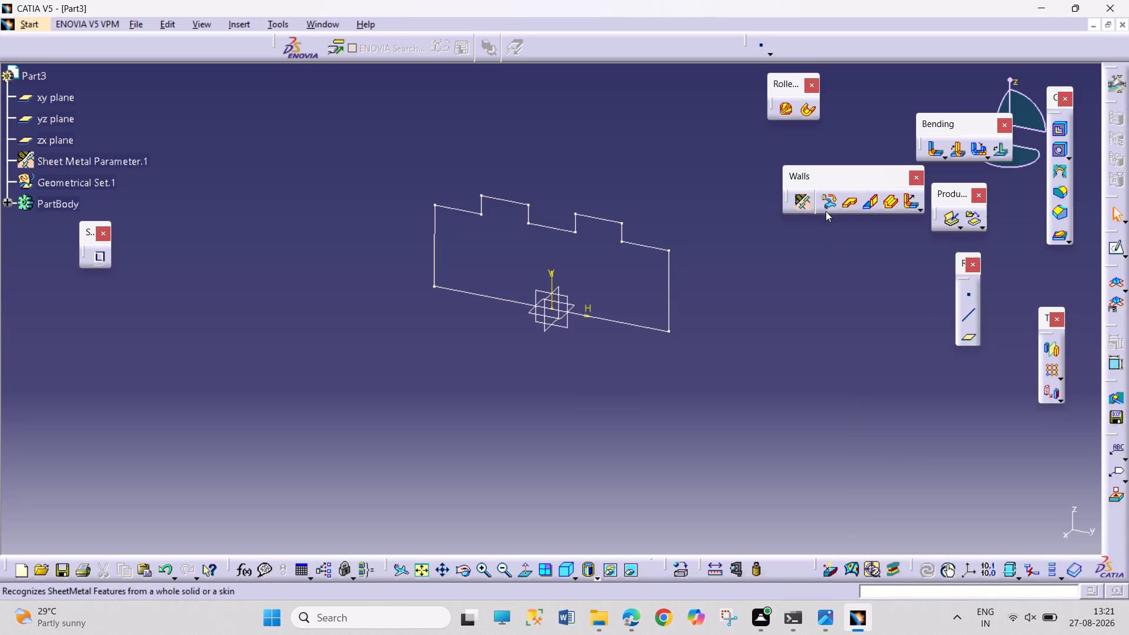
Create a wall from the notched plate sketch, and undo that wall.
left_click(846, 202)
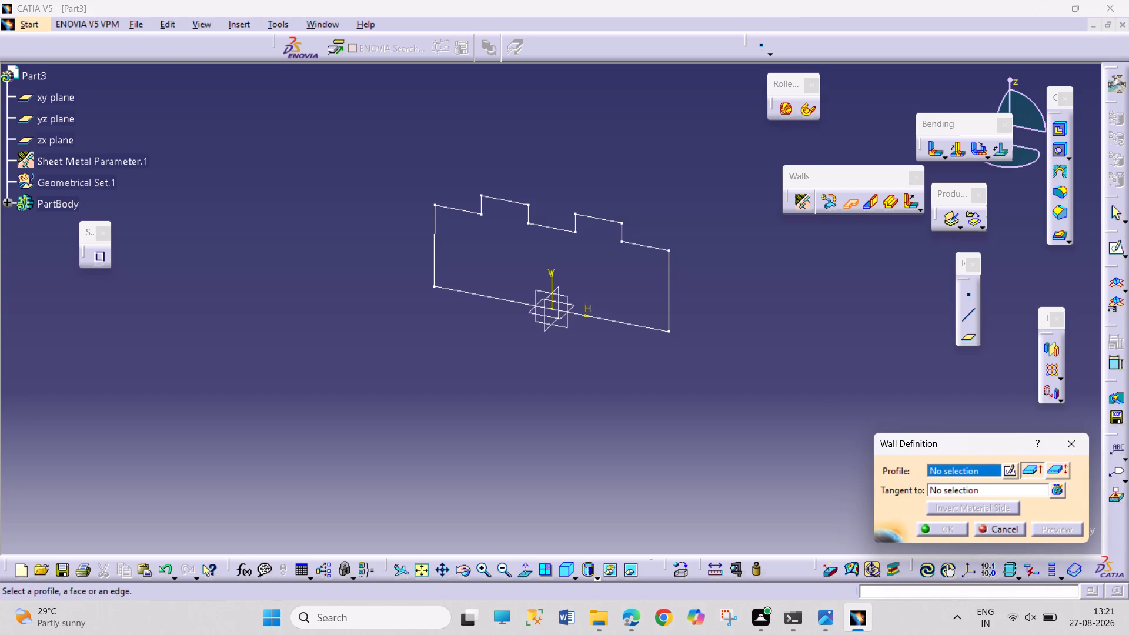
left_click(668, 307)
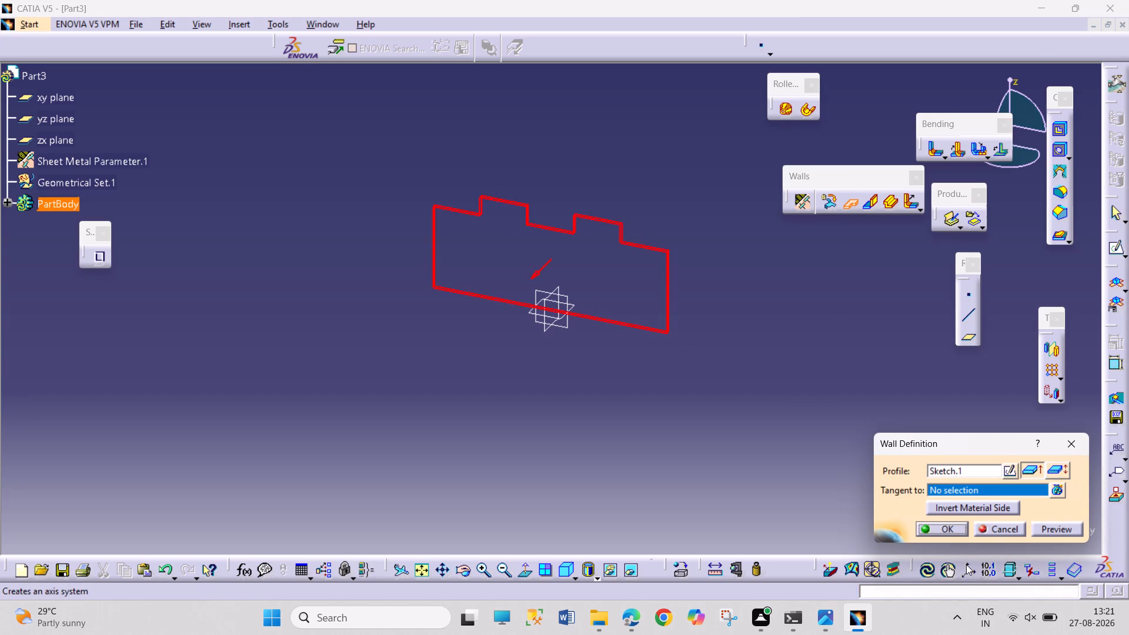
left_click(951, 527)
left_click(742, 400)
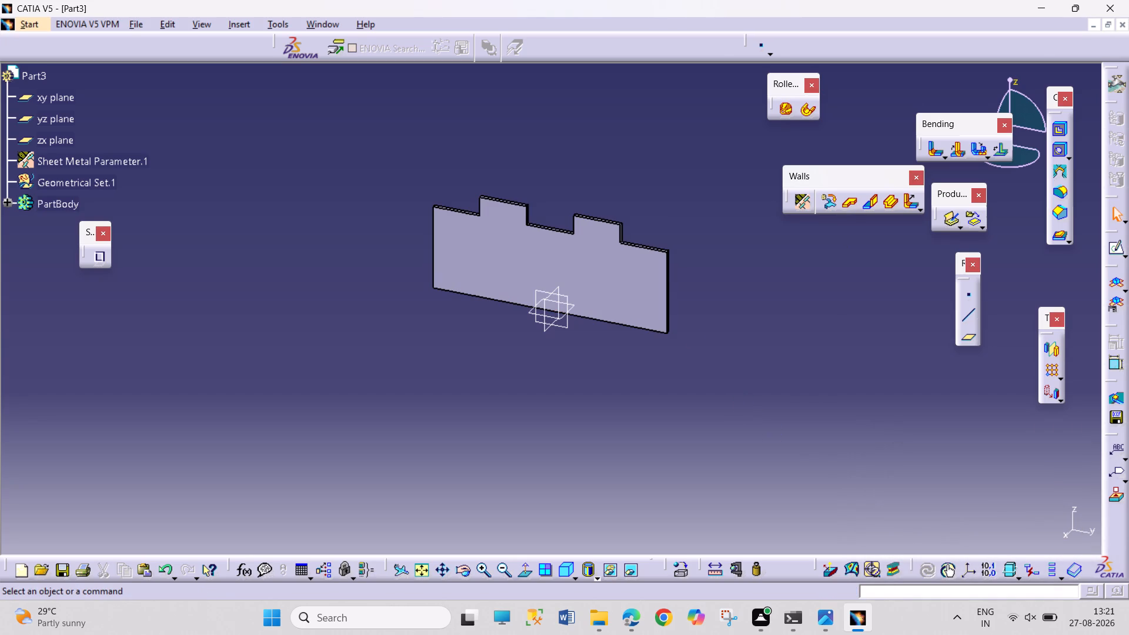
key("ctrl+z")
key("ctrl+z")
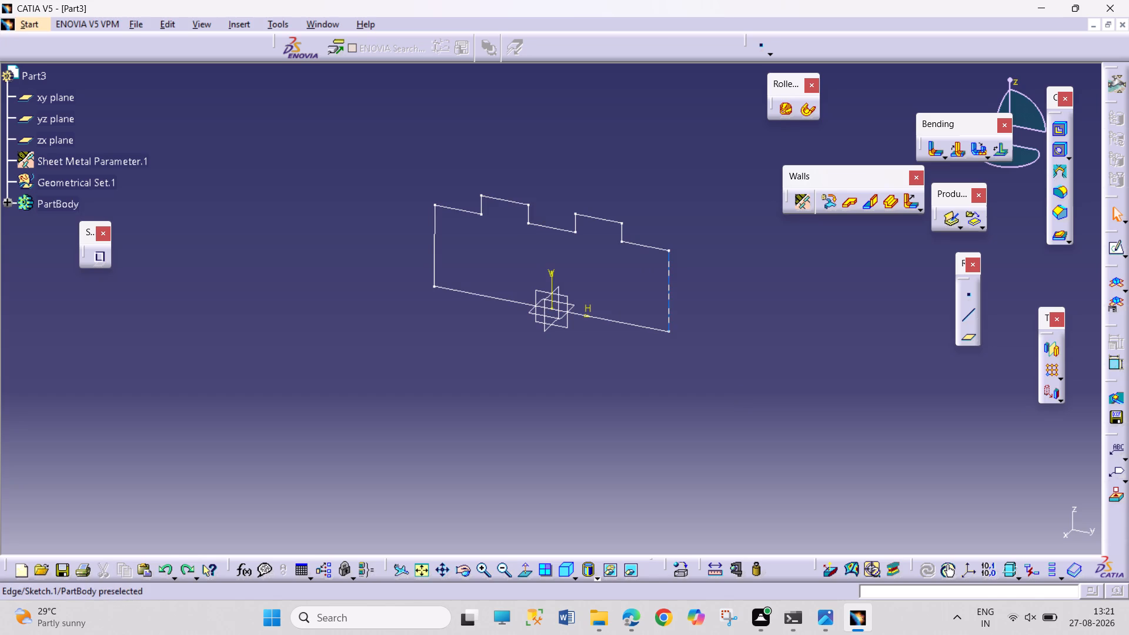
Reopen the notched plate sketch and undo the sketch and sheet metal parameters back to the empty part.
double_click(668, 302)
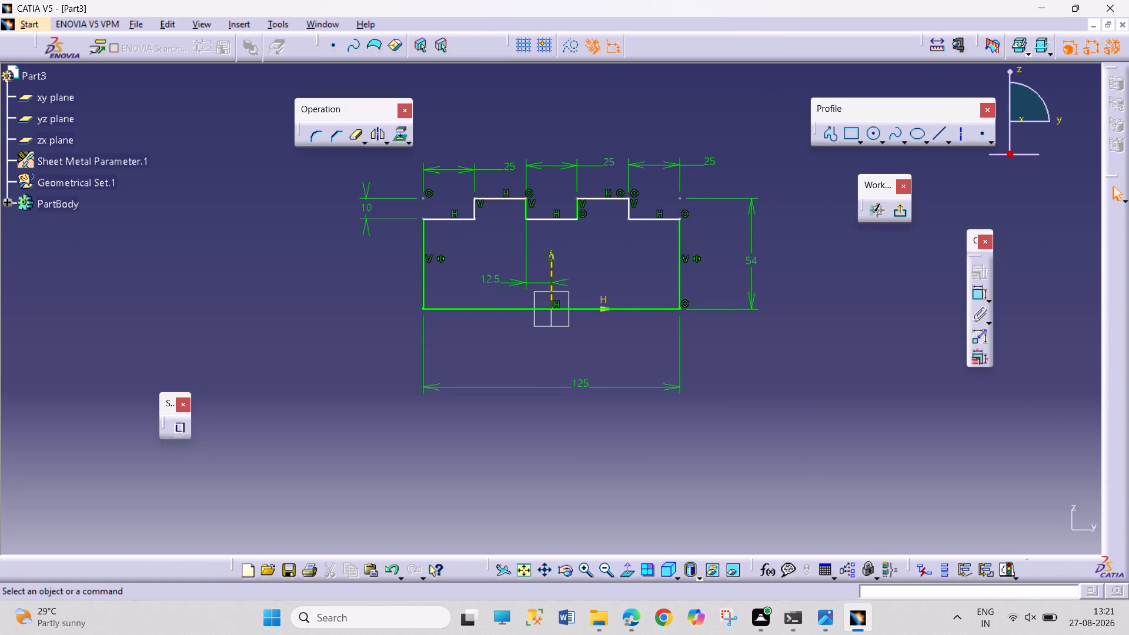
key("ctrl+z")
key("ctrl+z")
key("ctrl+z")
key("ctrl+z")
key("ctrl+z")
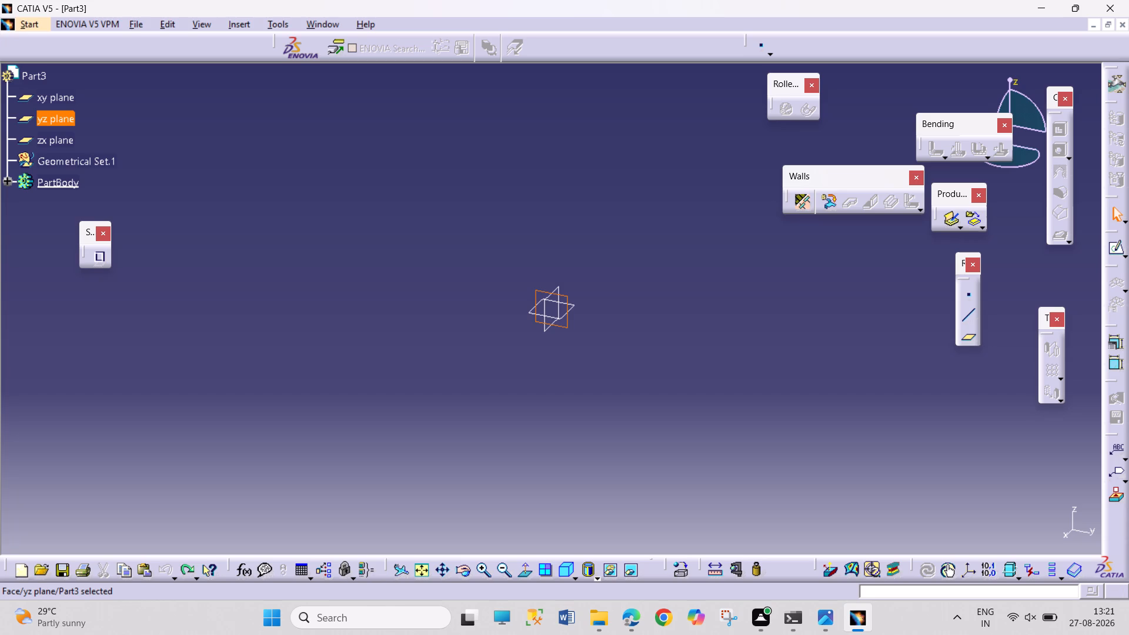
Sketch a rectangle about 93 by 58 mm on the yz plane, straddling the V axis with its lower edge on the H axis.
left_click(1113, 248)
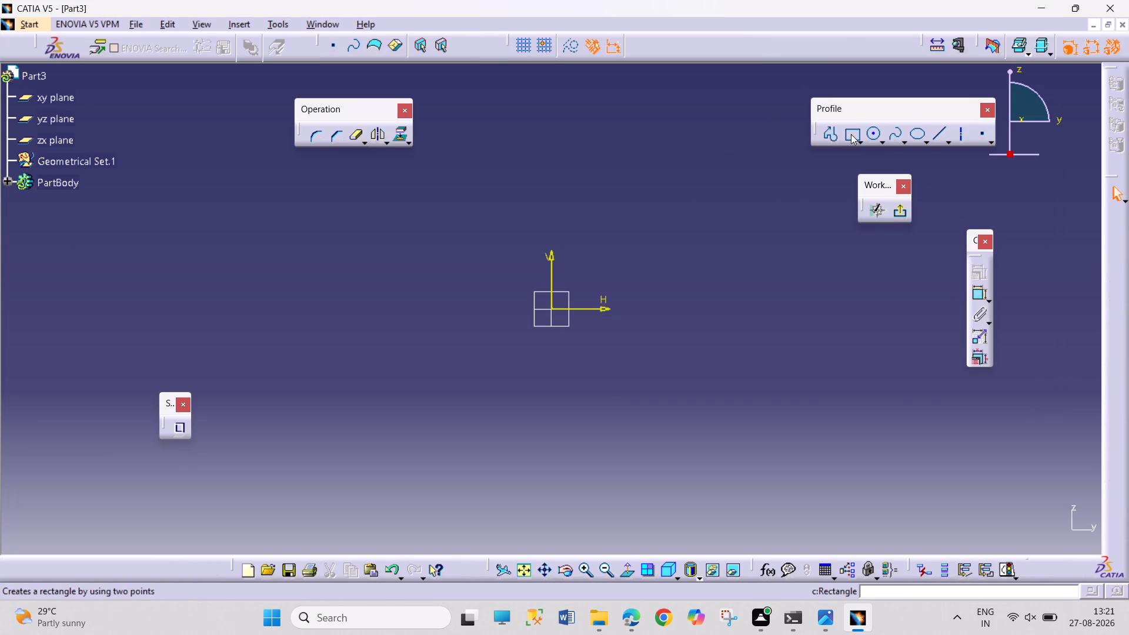
left_click_drag(849, 133, 826, 142)
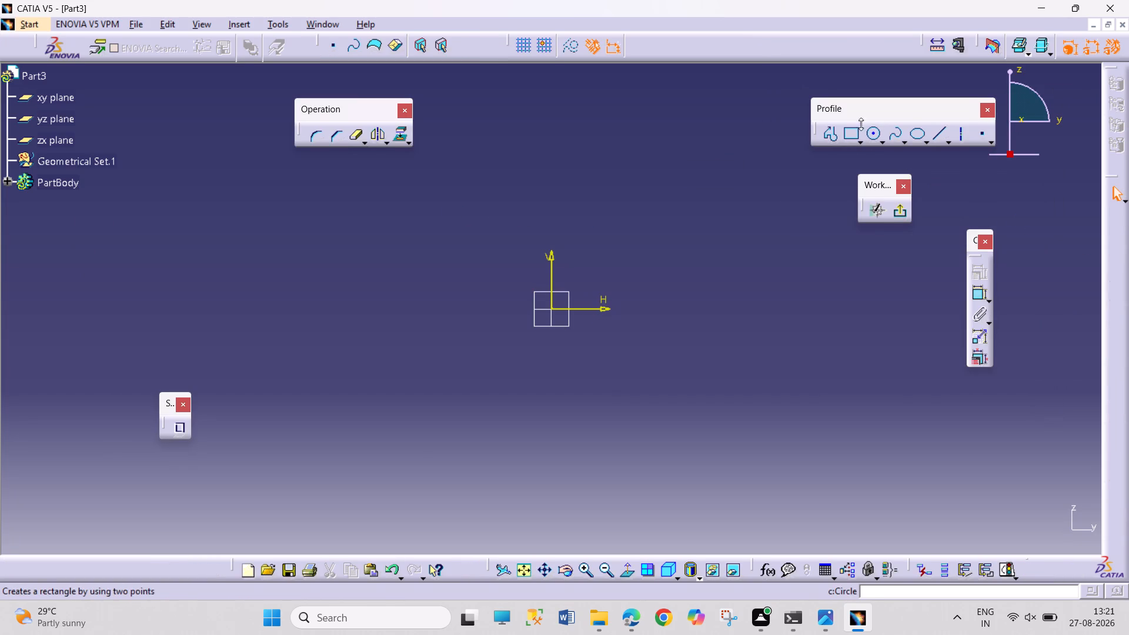
left_click(851, 130)
left_click_drag(467, 189, 476, 219)
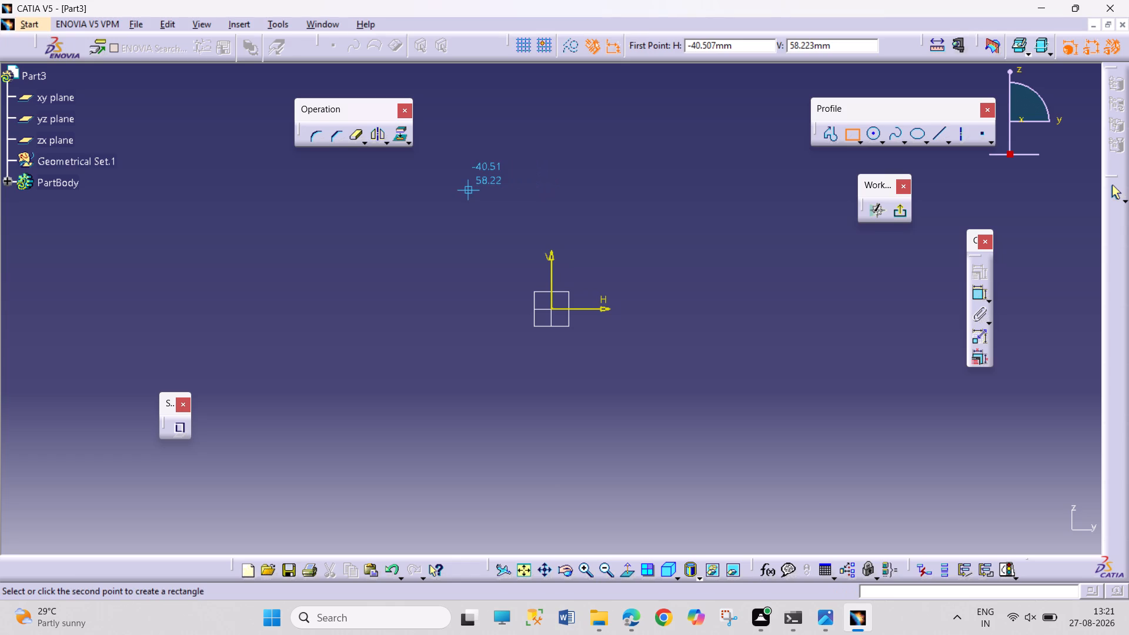
left_click(659, 309)
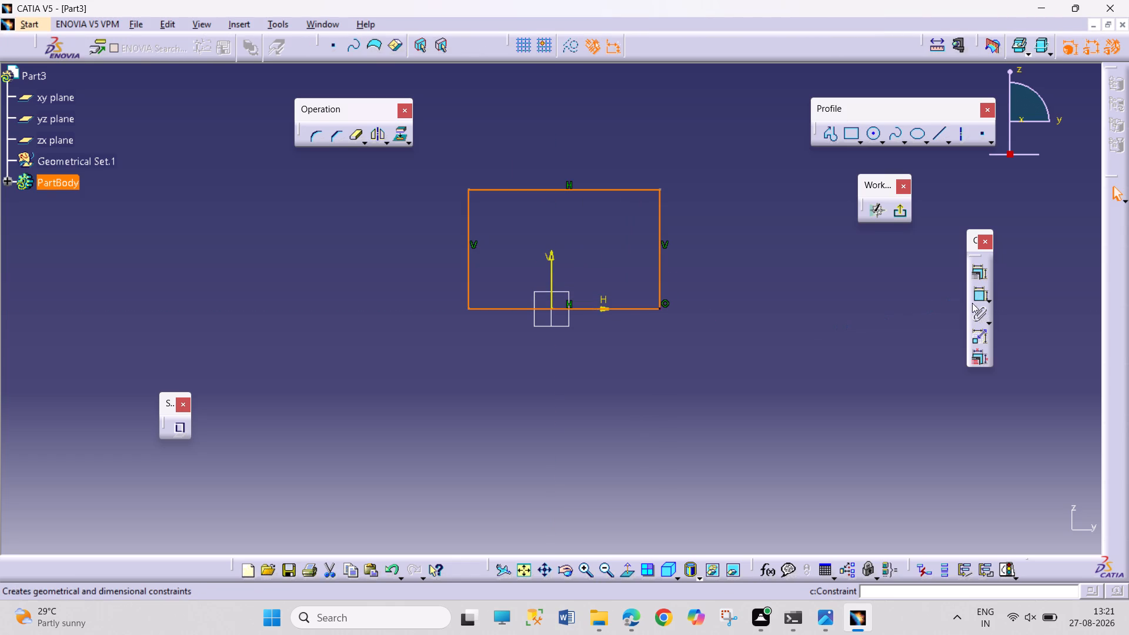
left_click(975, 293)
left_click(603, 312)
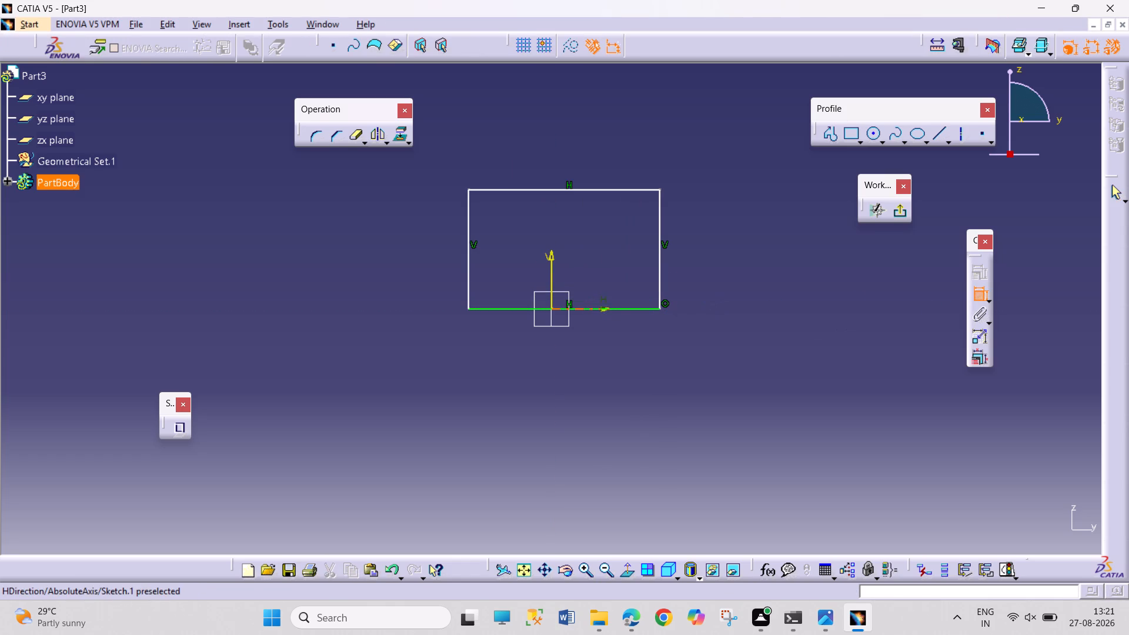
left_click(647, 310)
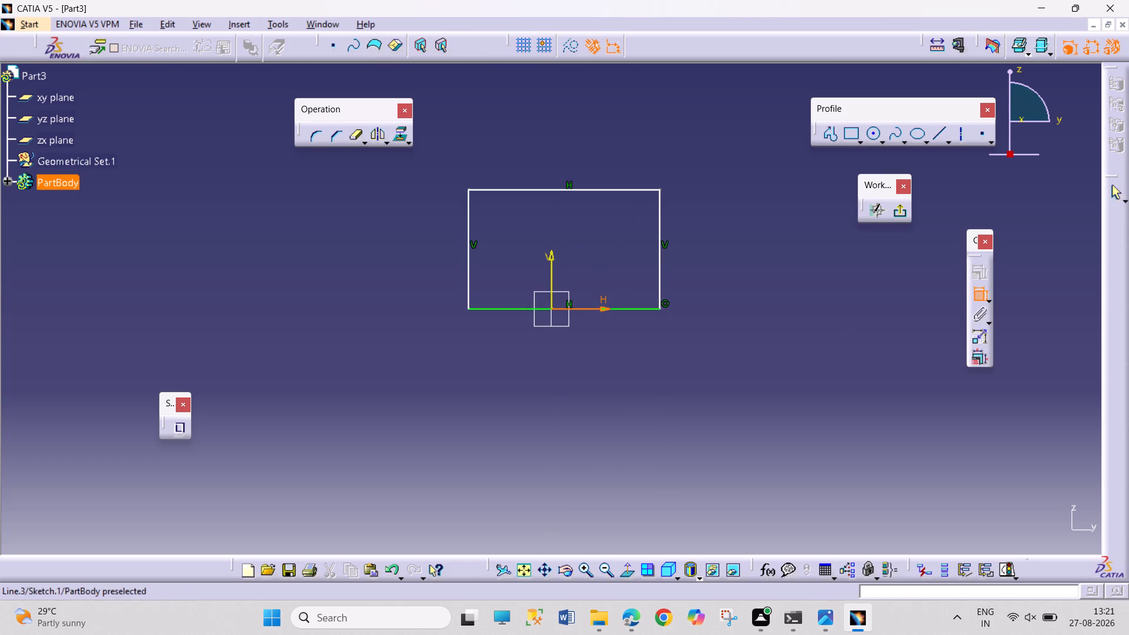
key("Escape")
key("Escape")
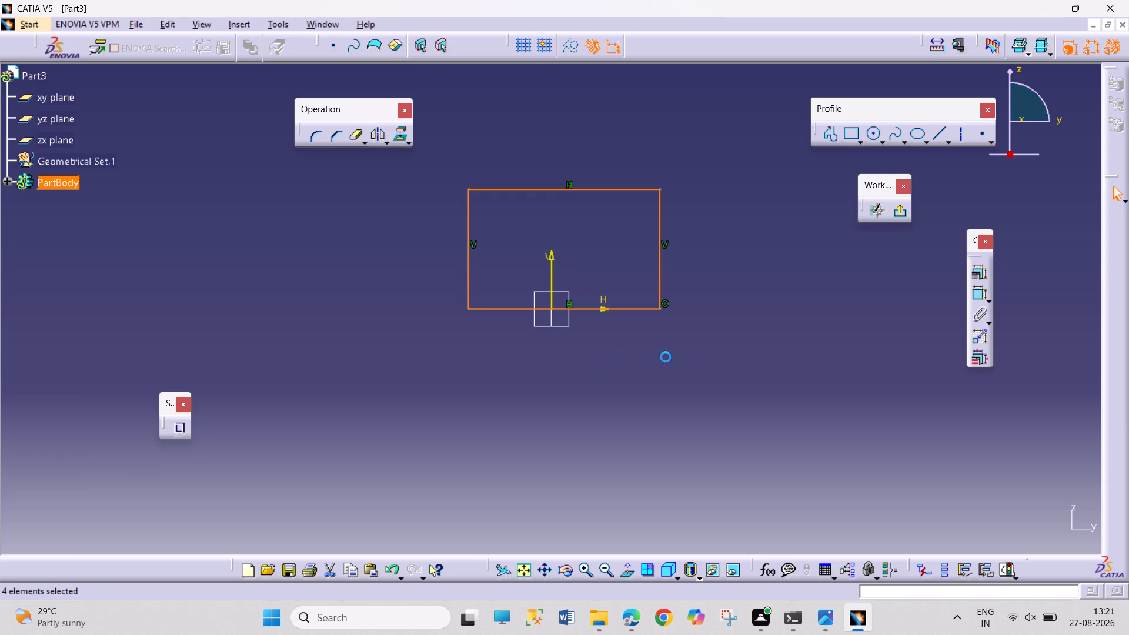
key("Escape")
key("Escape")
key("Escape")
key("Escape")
Dimension the length of the rectangle's lower edge and set it to 125 mm.
left_click(978, 293)
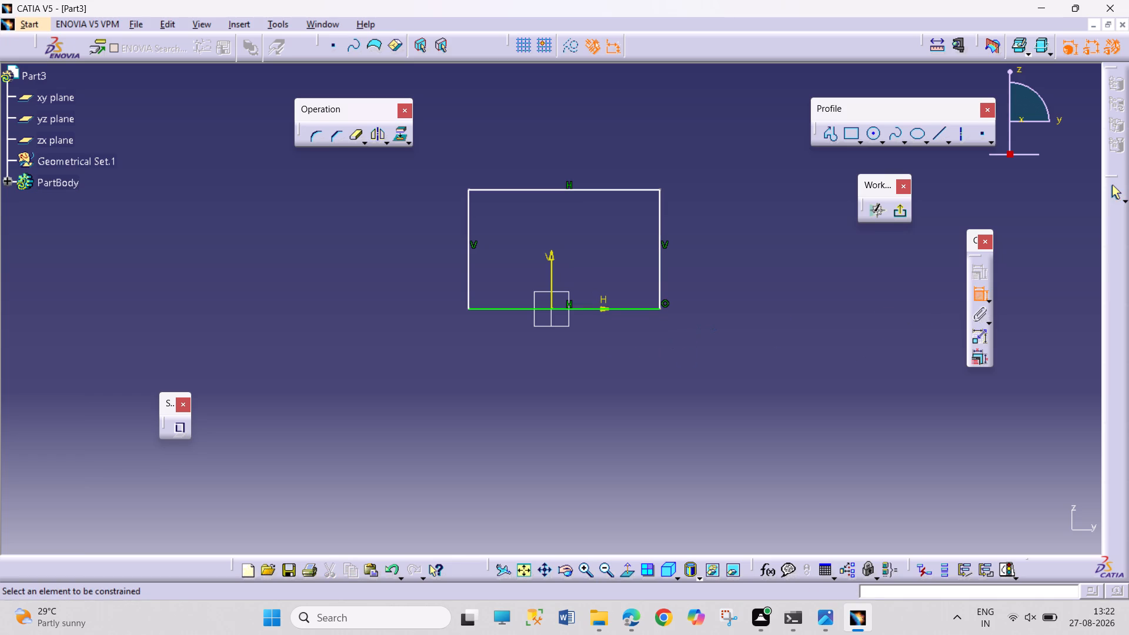
left_click(638, 310)
left_click(570, 383)
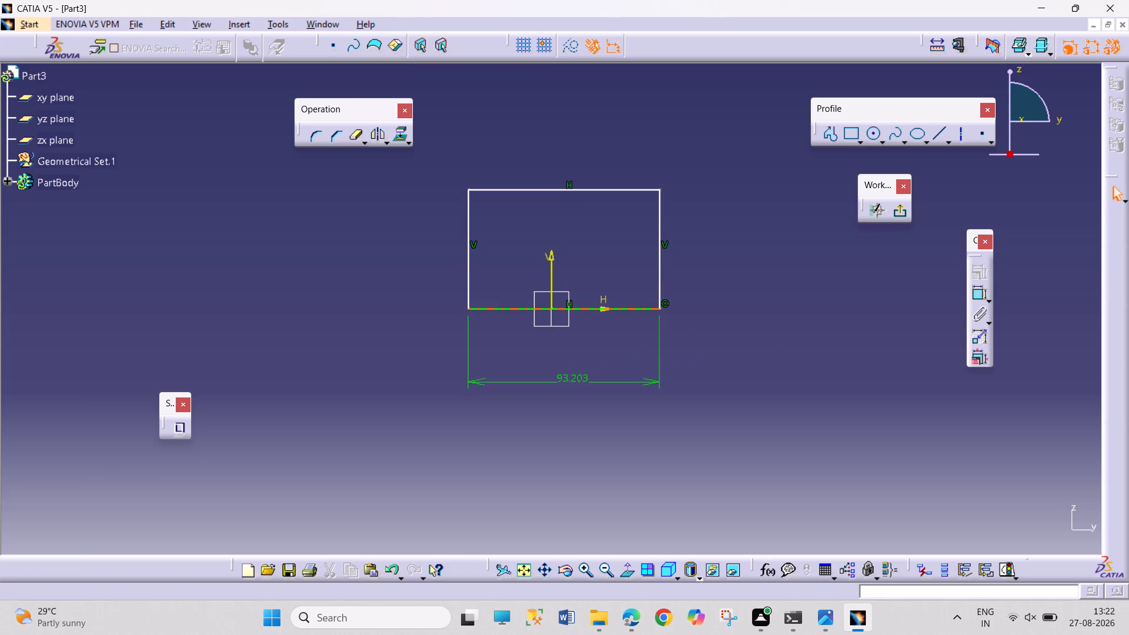
double_click(576, 378)
type("12.")
key("BackSpace")
key("5")
key("Return")
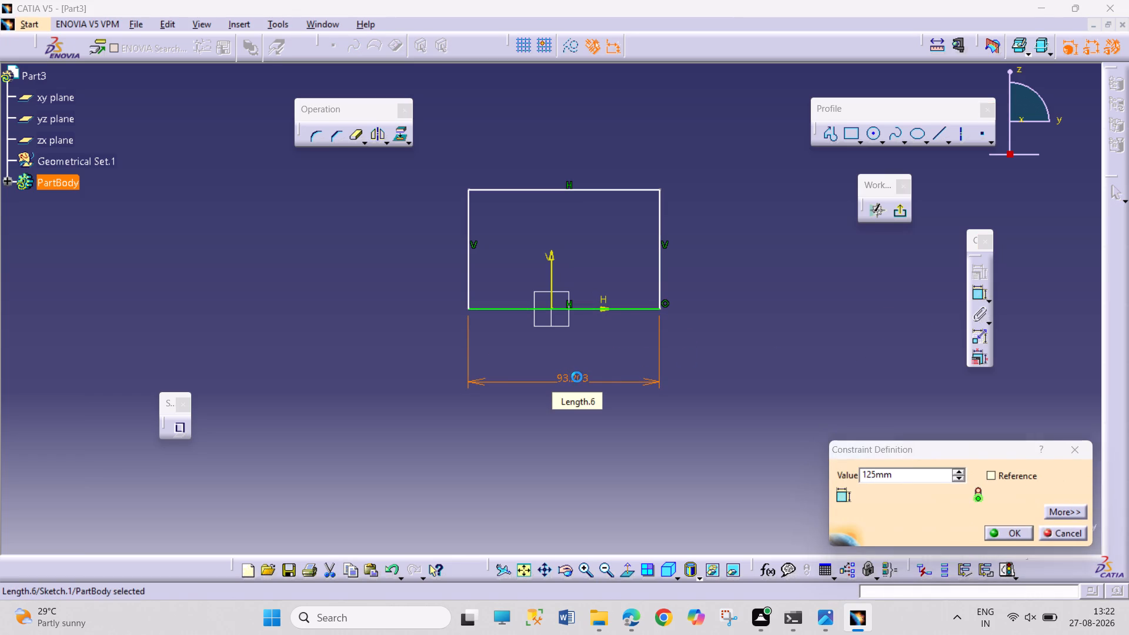
left_click(816, 427)
Constrain the distance from the V axis to the rectangle's positive-H side to 125/2 mm.
left_click(980, 292)
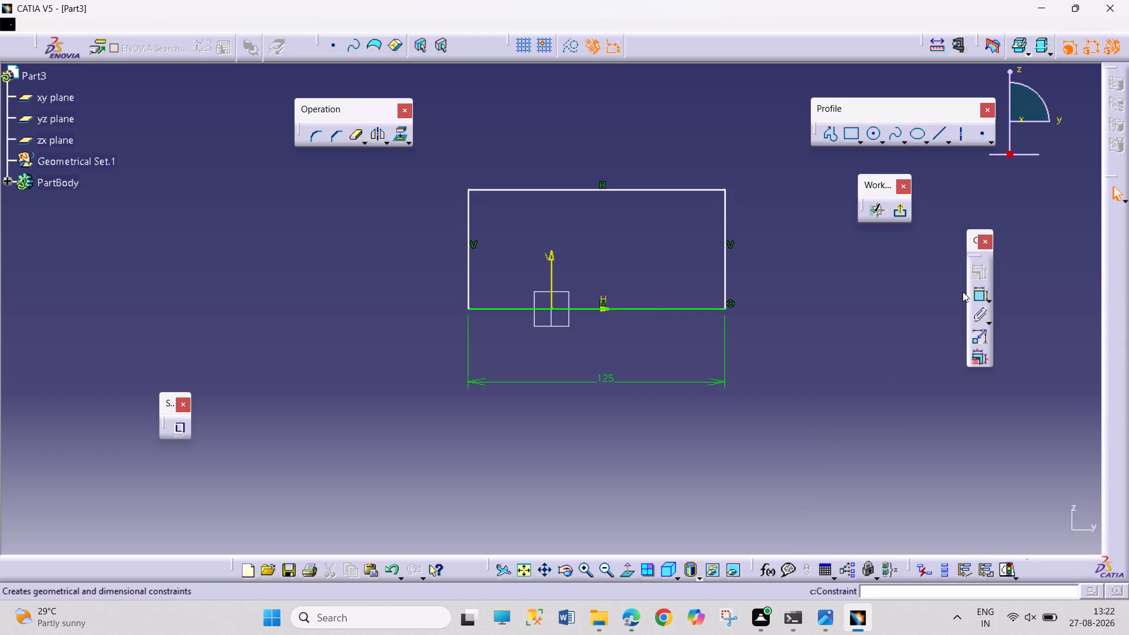
left_click(551, 277)
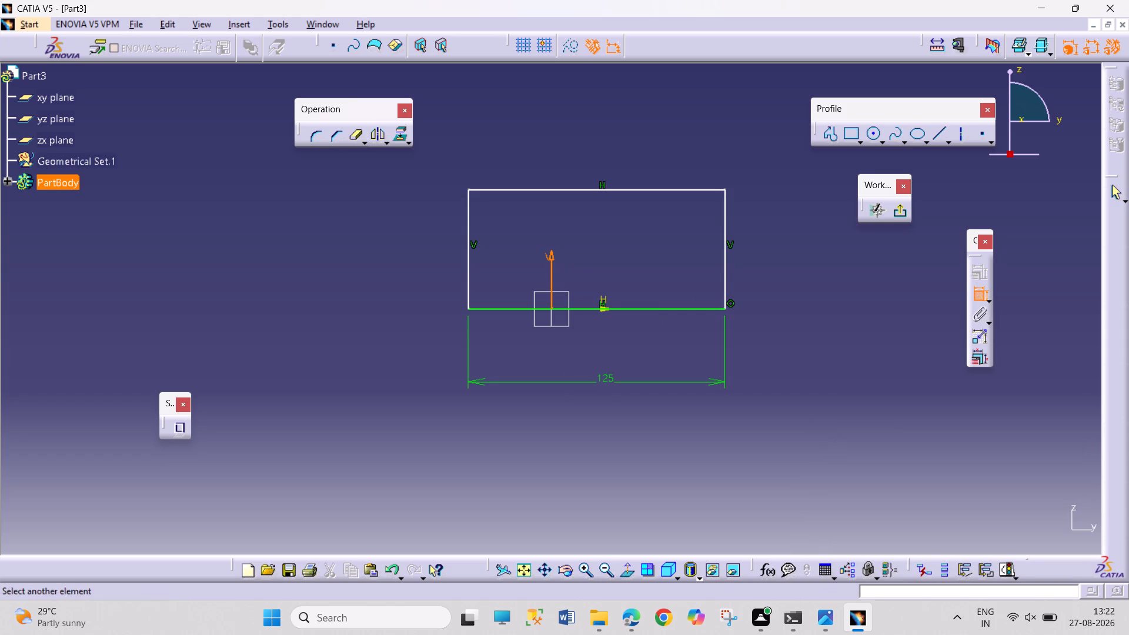
left_click(723, 276)
left_click(637, 275)
double_click(638, 270)
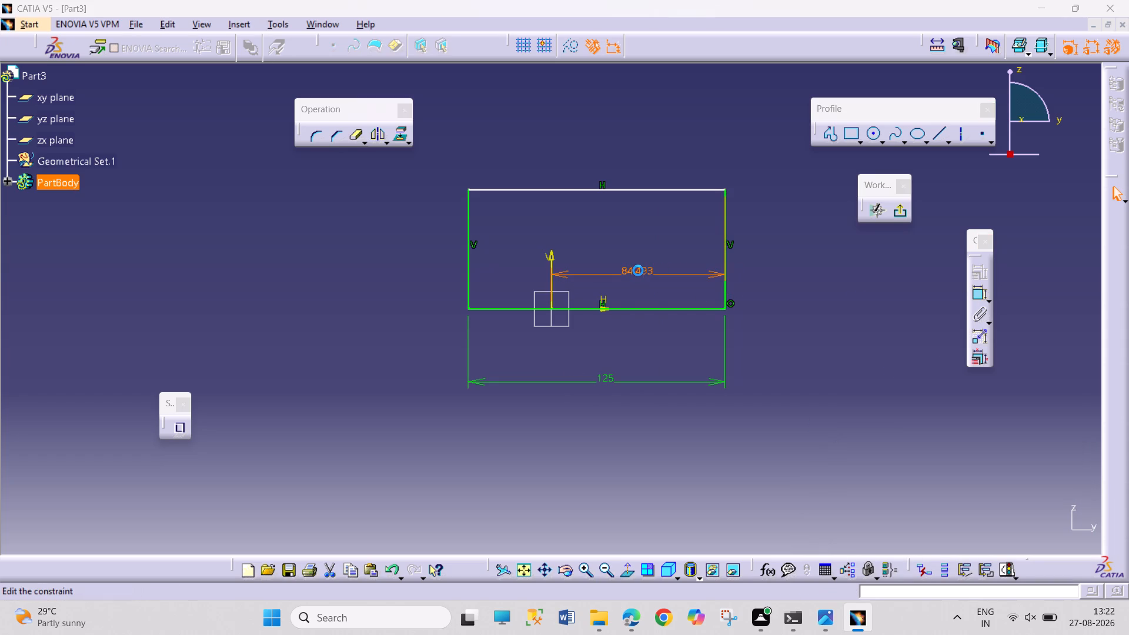
type("125/2")
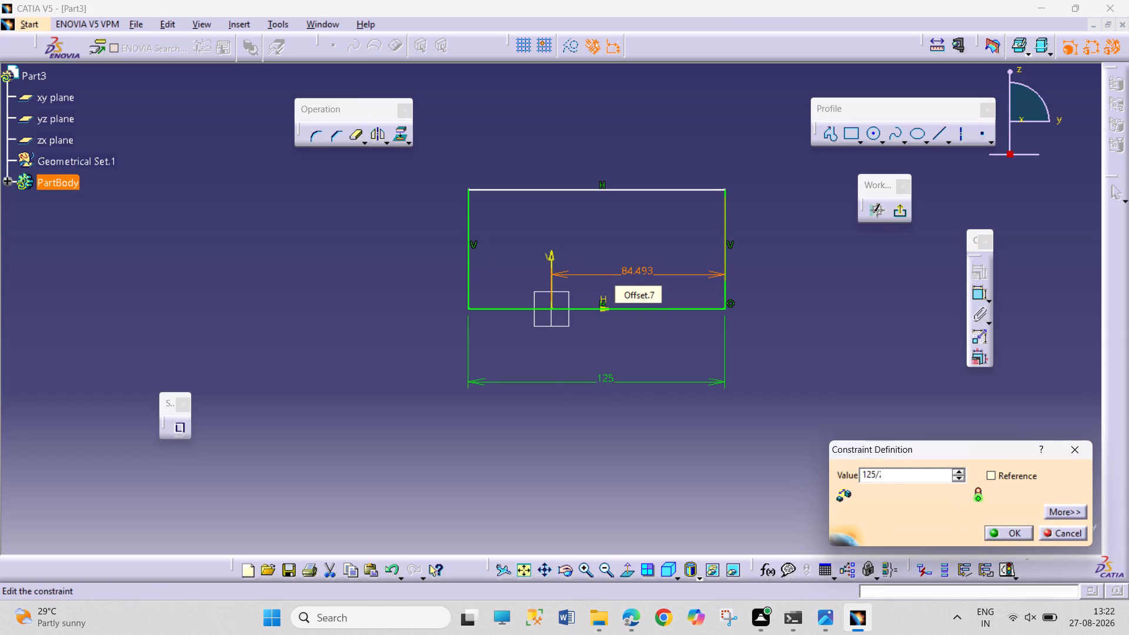
key("Return")
left_click(835, 397)
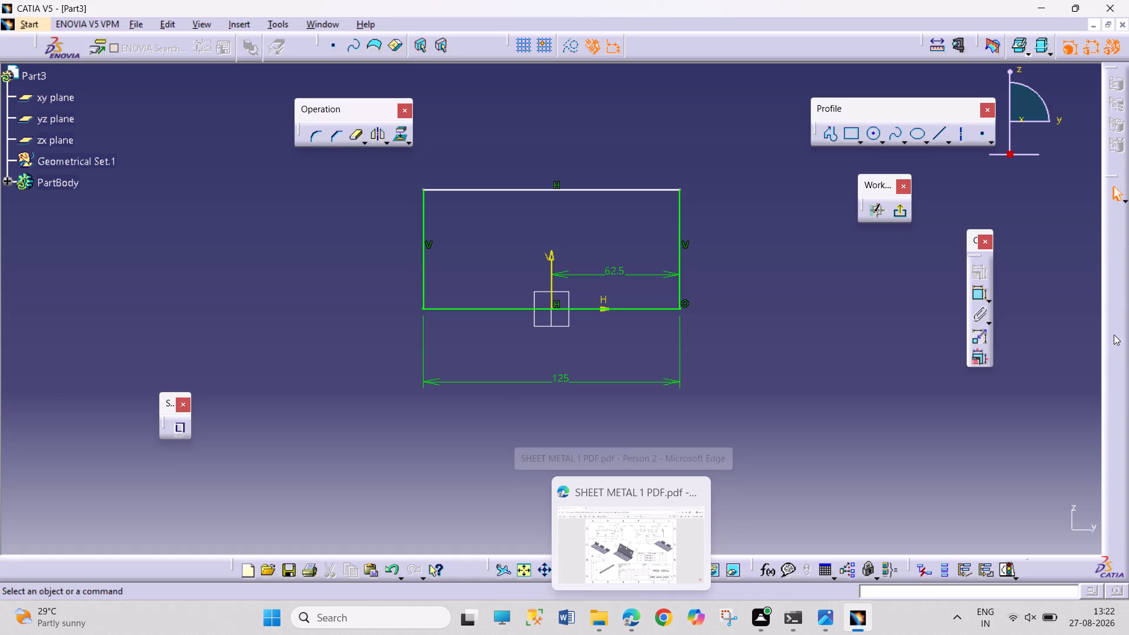
Dimension the rectangle's positive-H side and set its height to 54 mm.
left_click(982, 290)
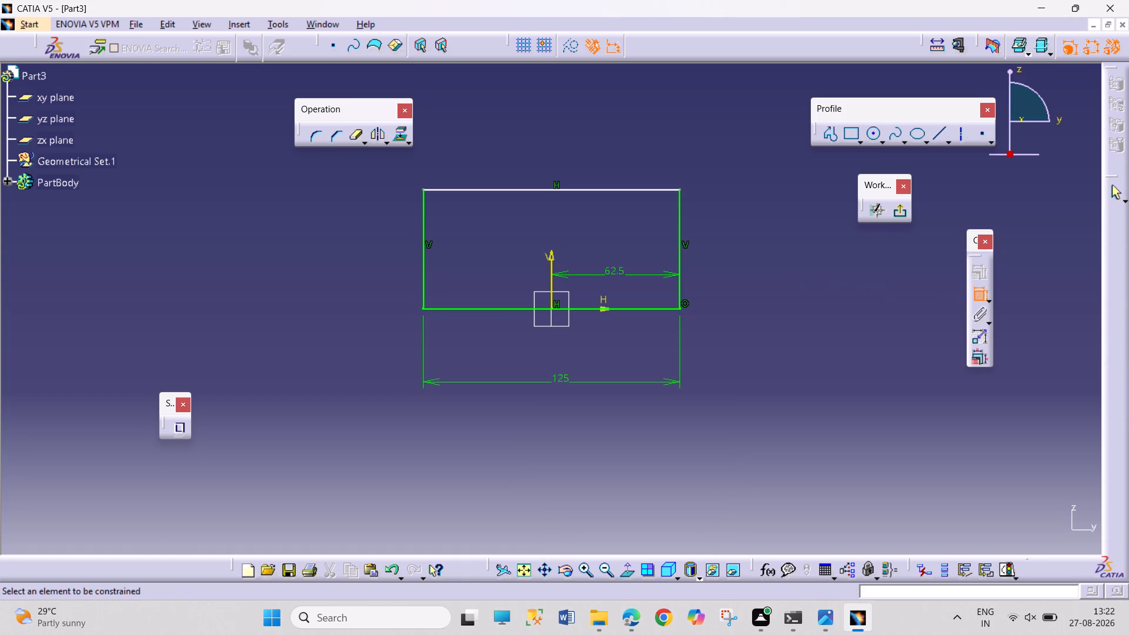
left_click(679, 256)
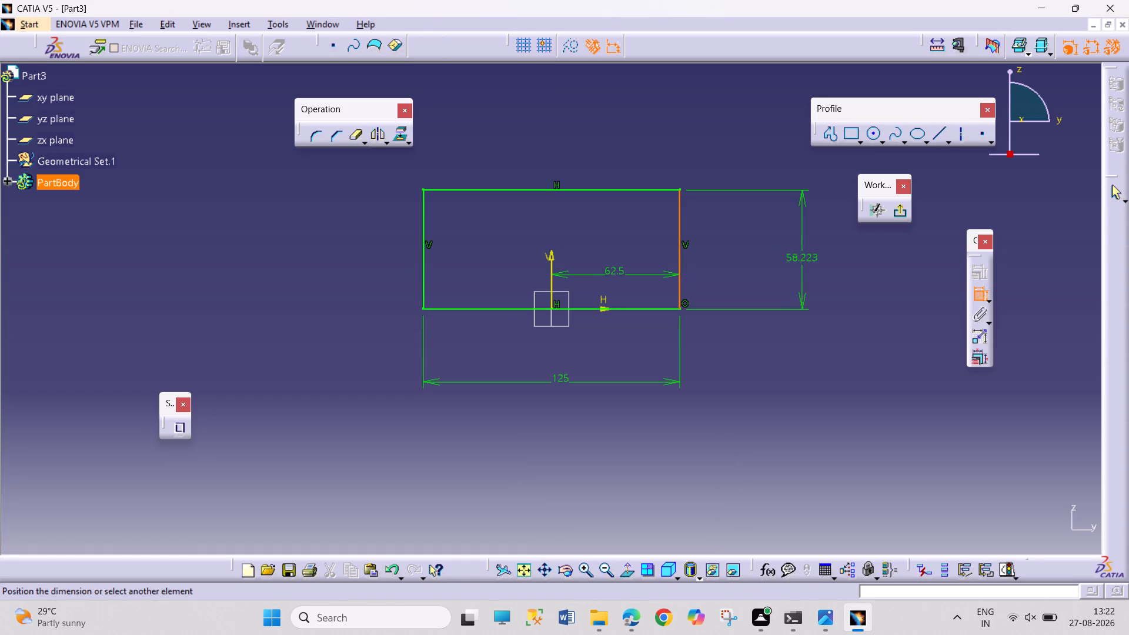
left_click(819, 264)
double_click(820, 260)
type("54")
key("Return")
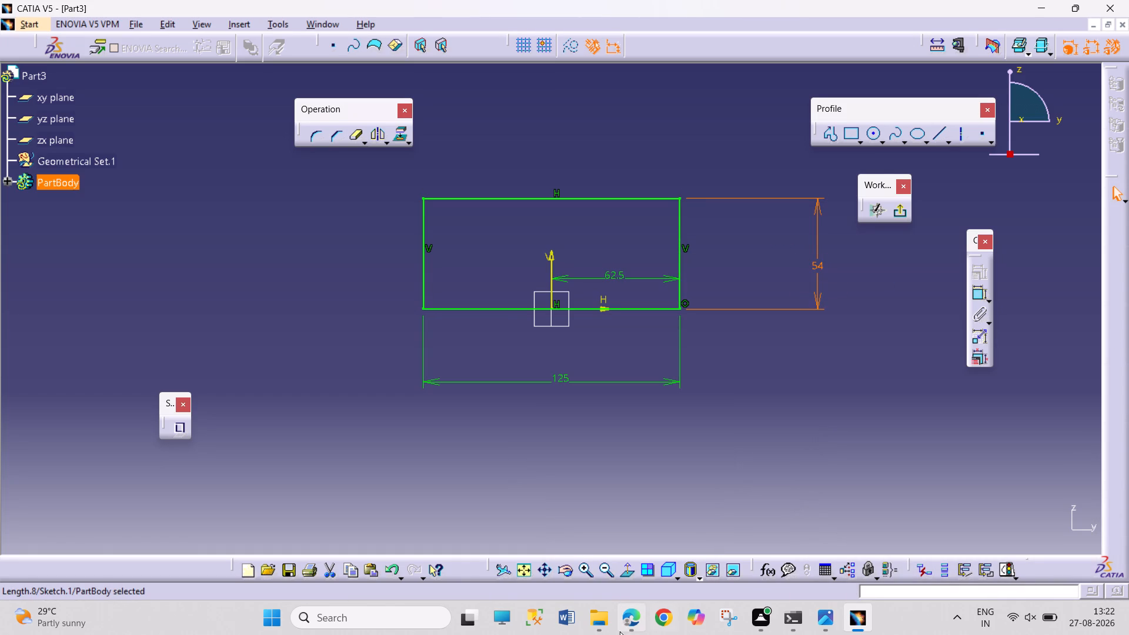
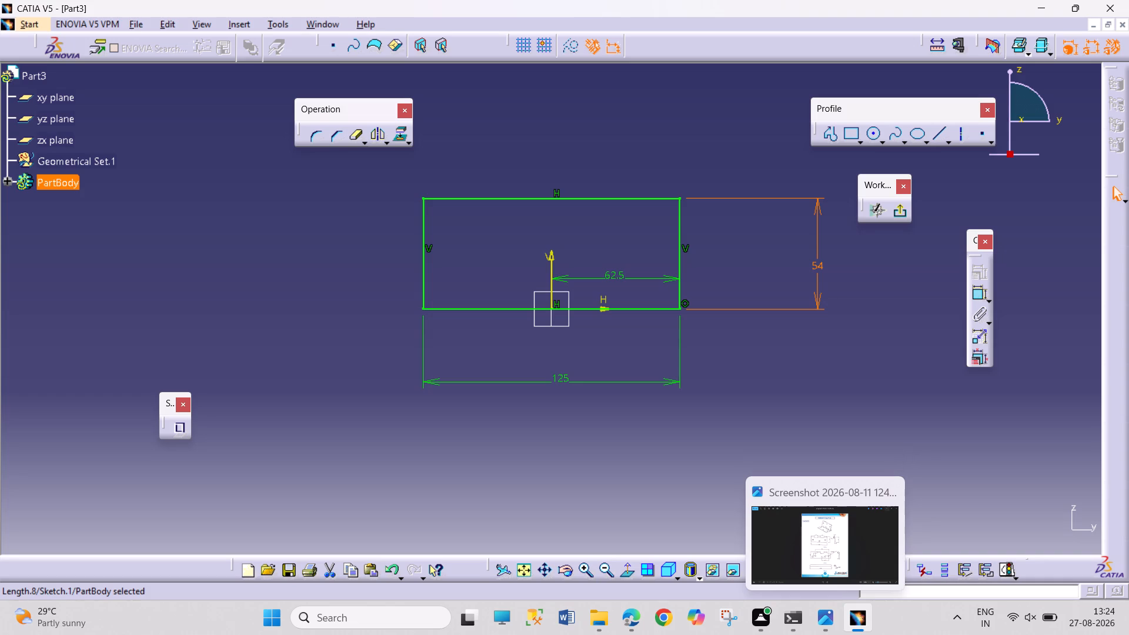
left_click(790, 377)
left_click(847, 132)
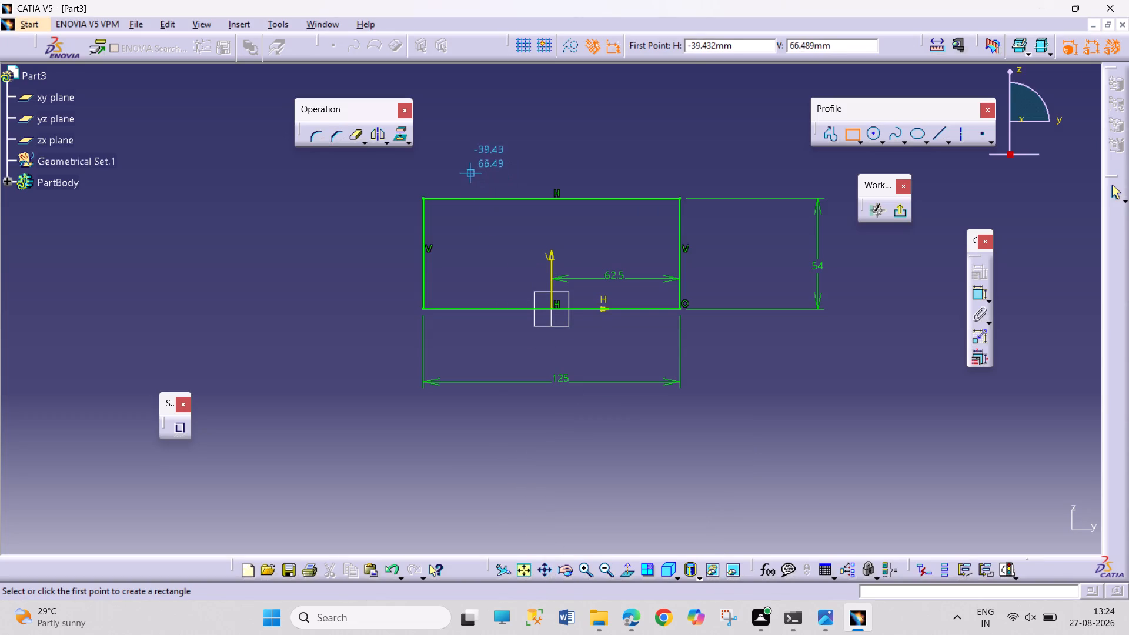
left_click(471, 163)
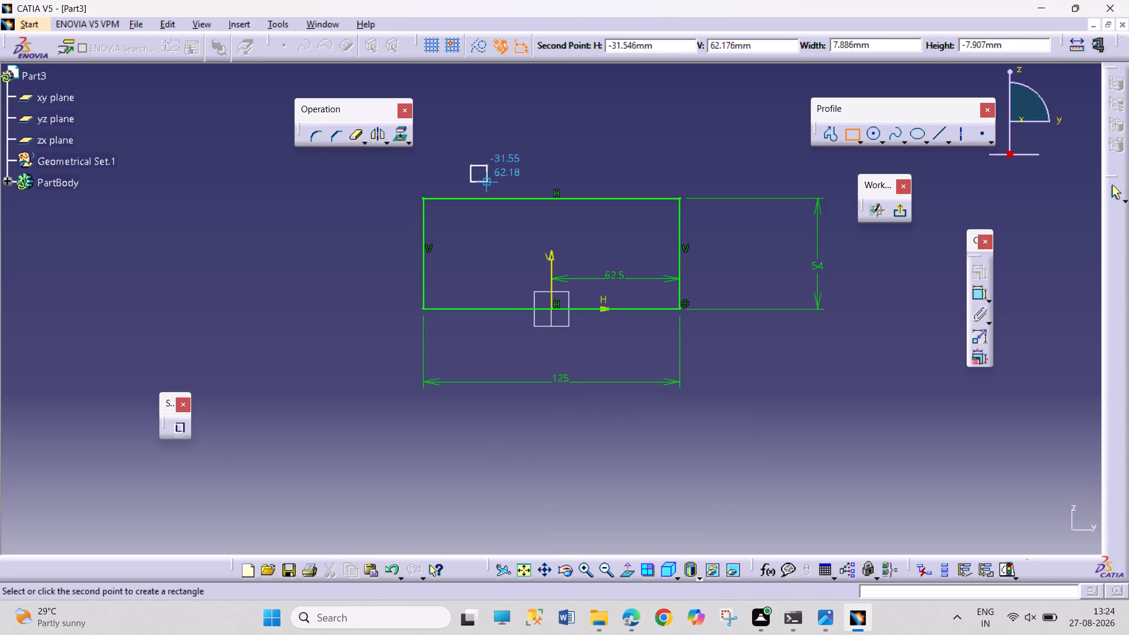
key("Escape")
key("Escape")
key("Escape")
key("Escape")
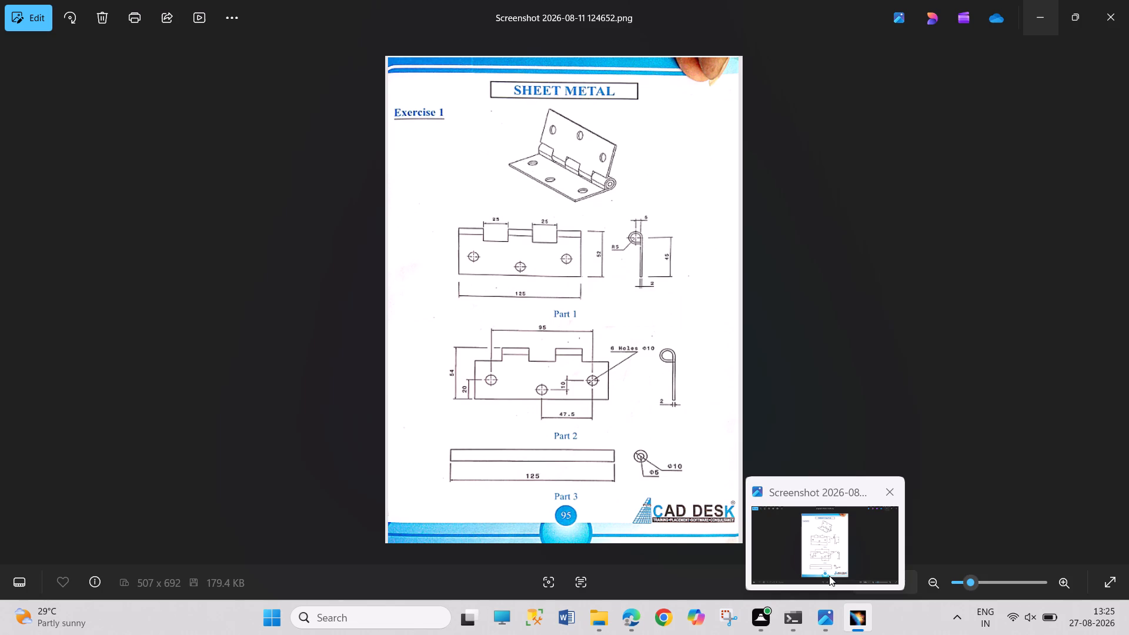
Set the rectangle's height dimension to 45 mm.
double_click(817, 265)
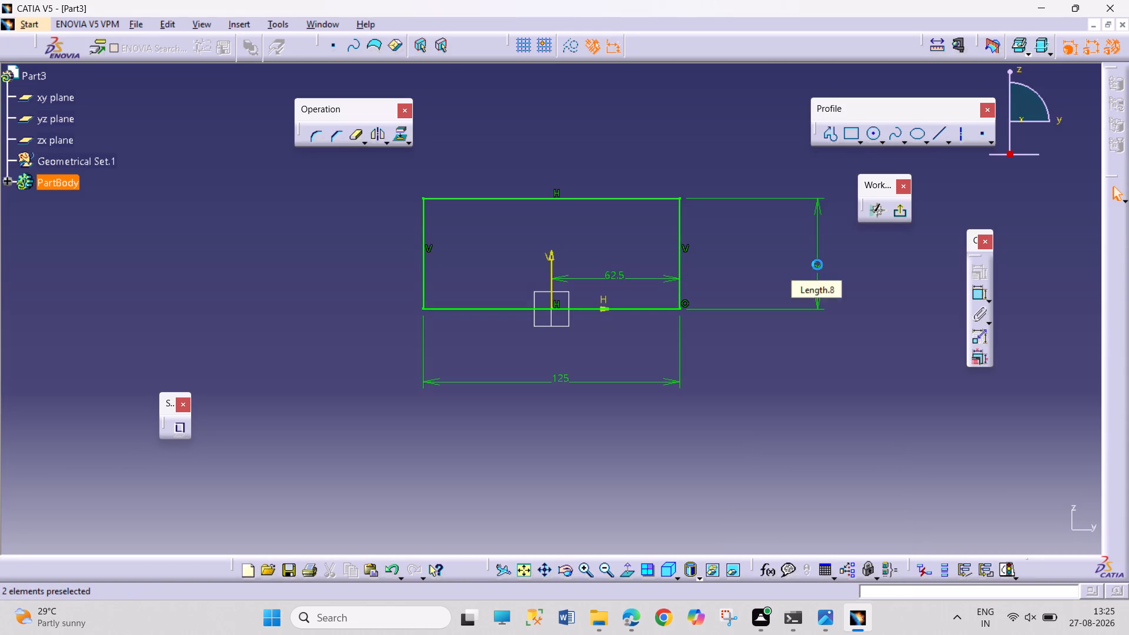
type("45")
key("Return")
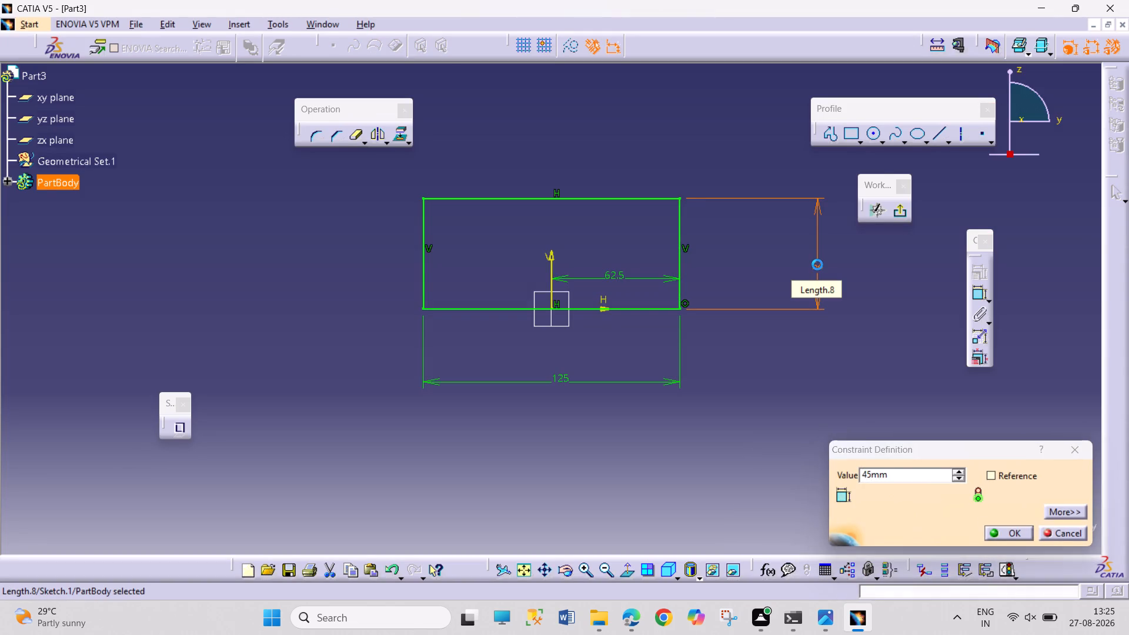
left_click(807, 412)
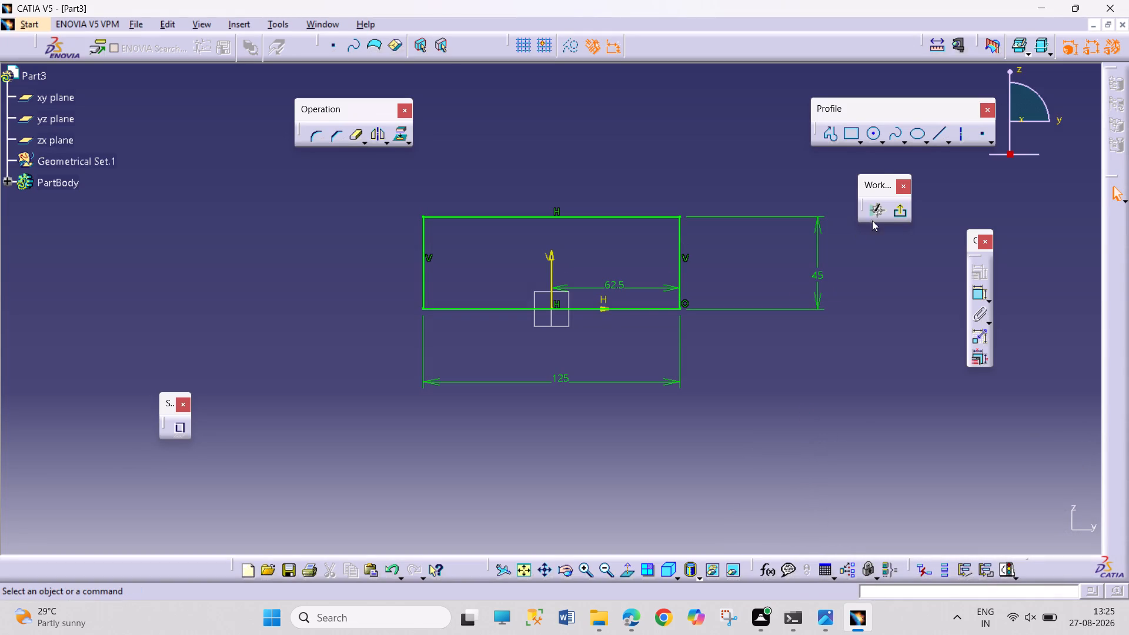
Exit the sketch and define the part's sheet metal parameters with the default 2 mm thickness.
left_click(904, 213)
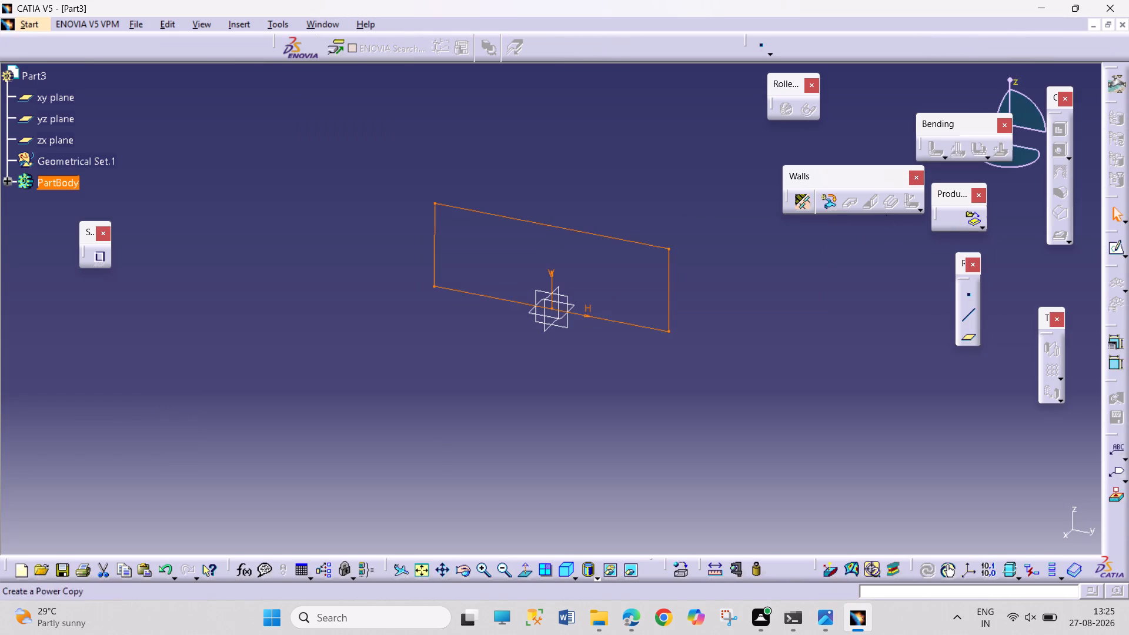
left_click(801, 206)
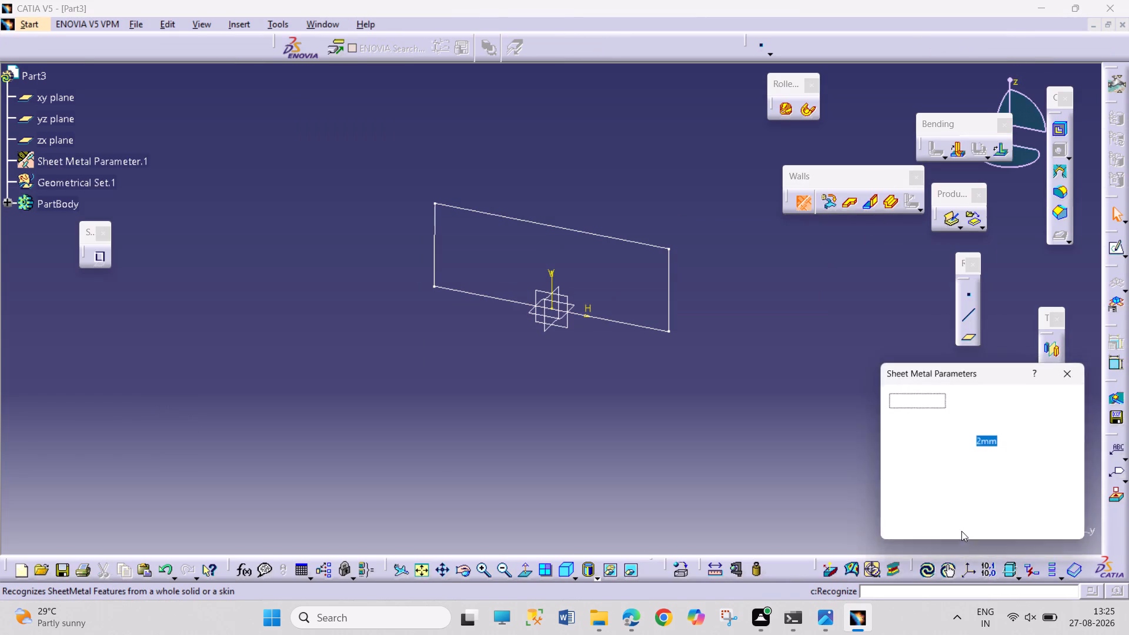
left_click(1000, 523)
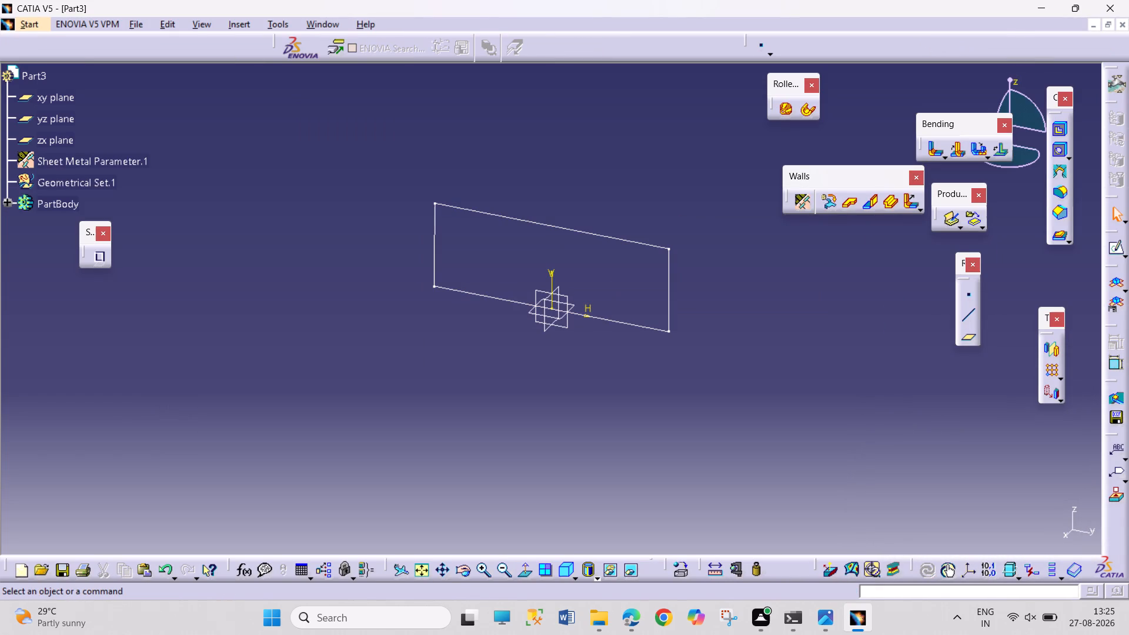
Create a sheet metal wall from the rectangle sketch, keeping the default material side.
left_click(851, 201)
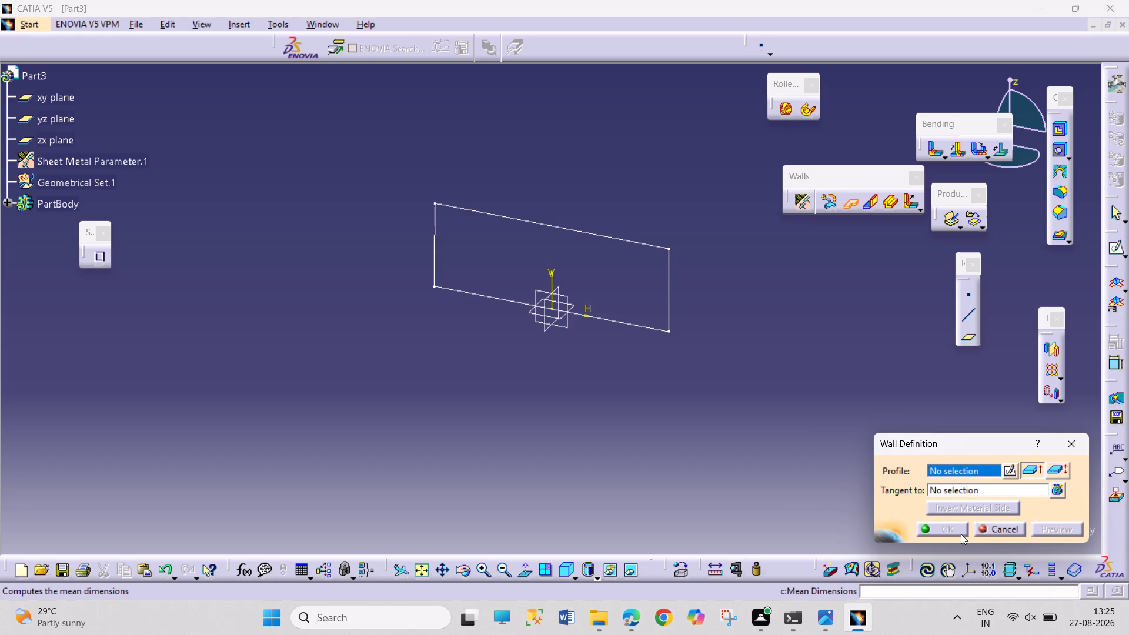
left_click(667, 323)
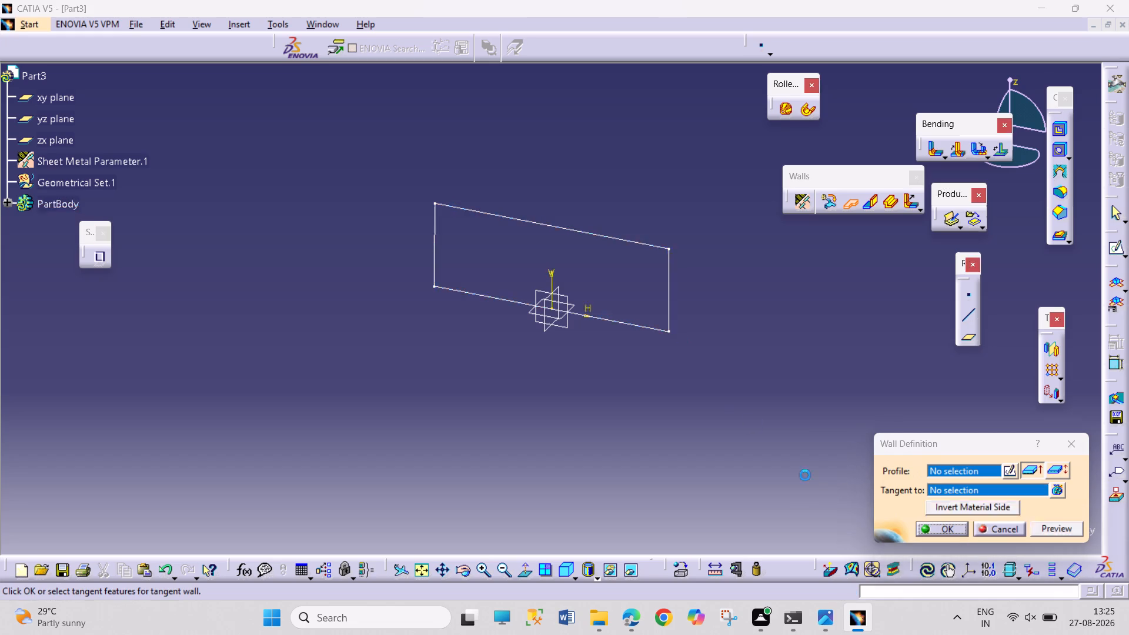
left_click(949, 537)
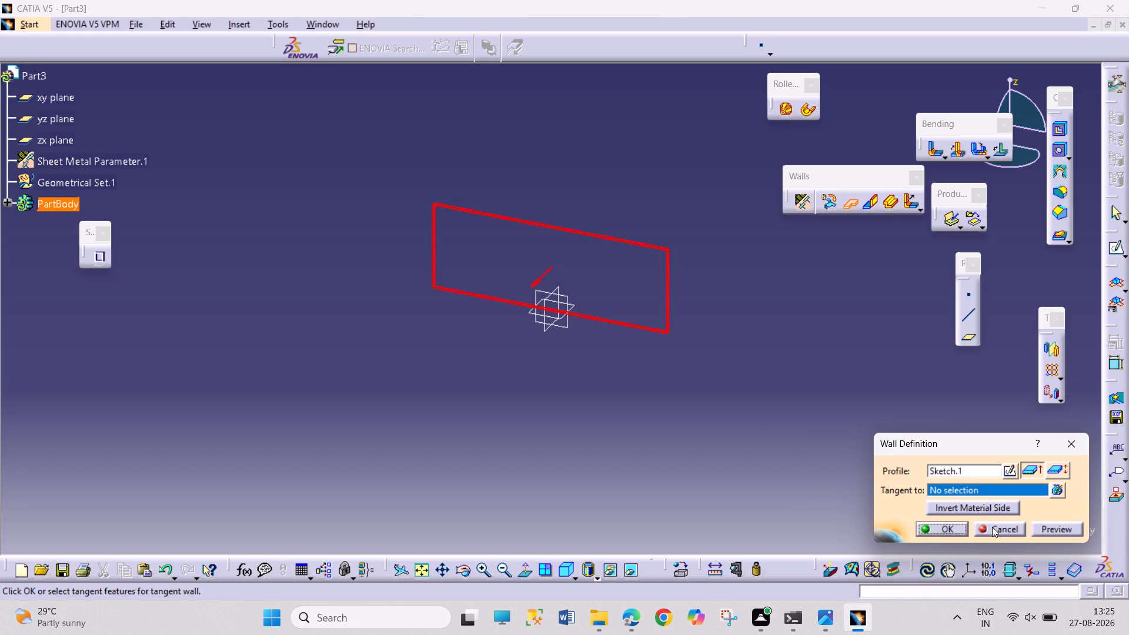
left_click(941, 521)
left_click_drag(763, 480, 756, 471)
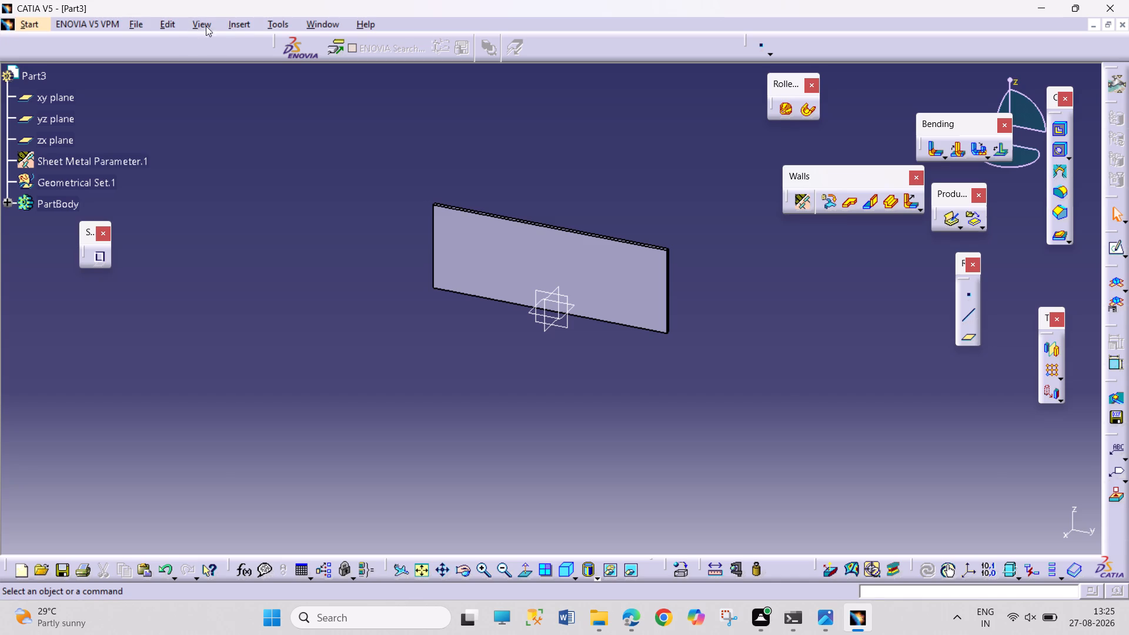
Examine the wall sketch and first cut-out sketch in SHEET METAL 5.1 PART 1 for reference, and return to Part3.
left_click(315, 27)
left_click(374, 136)
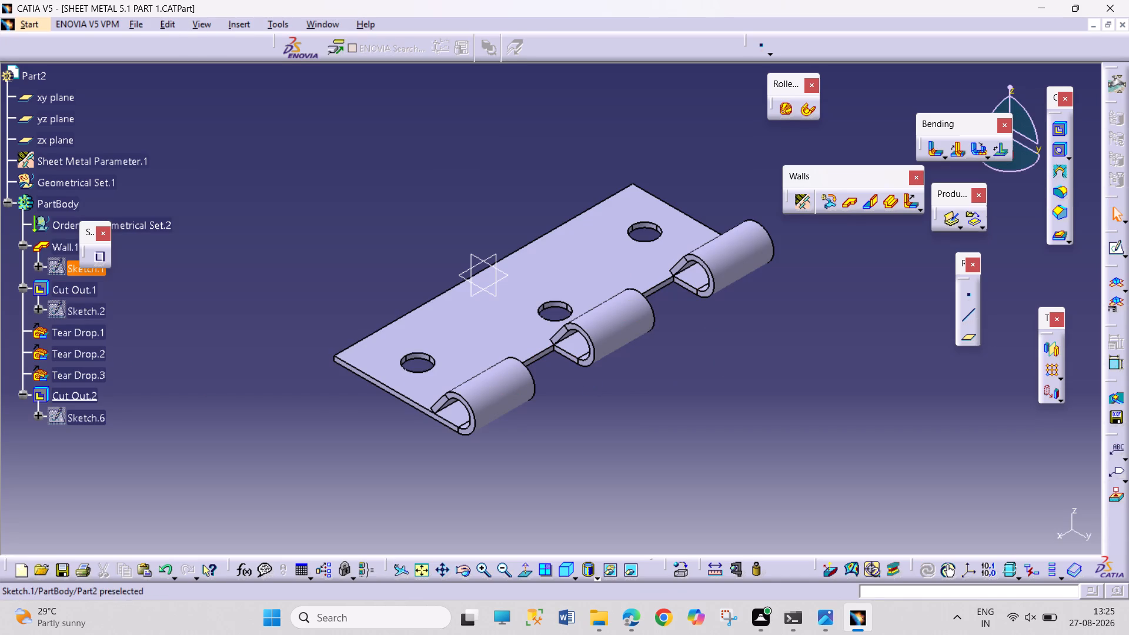
double_click(51, 264)
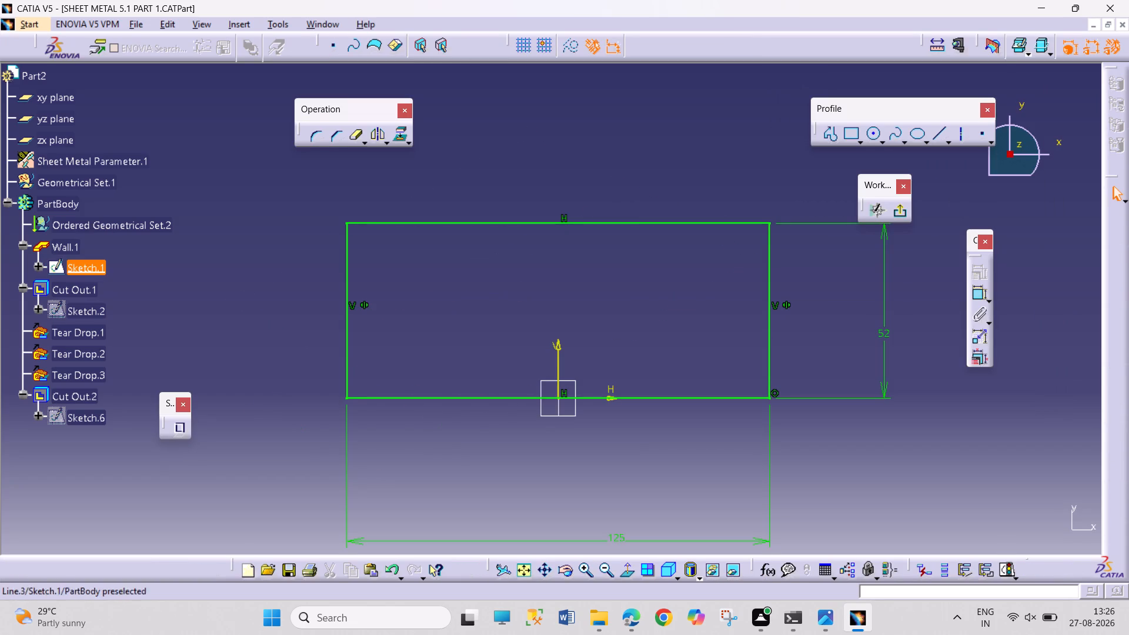
double_click(51, 310)
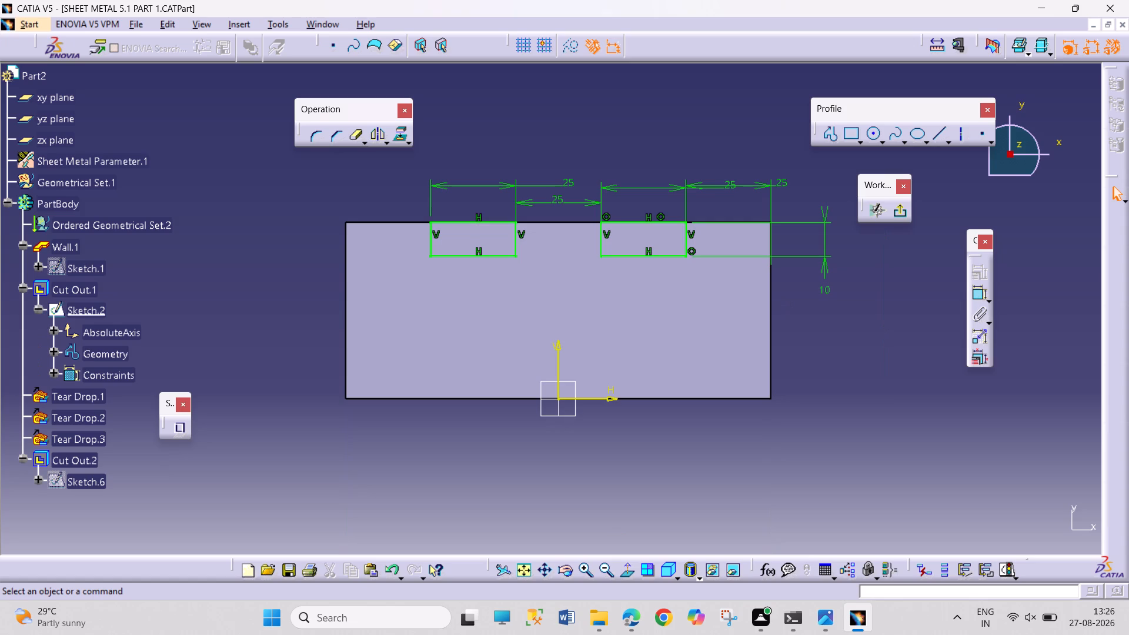
double_click(55, 272)
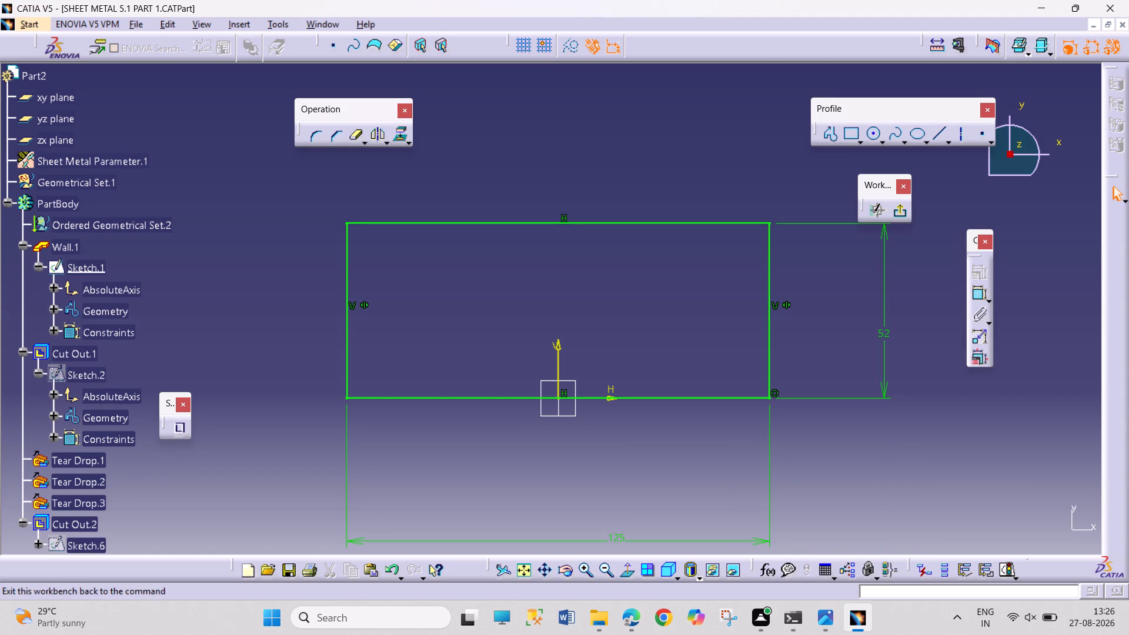
left_click(905, 210)
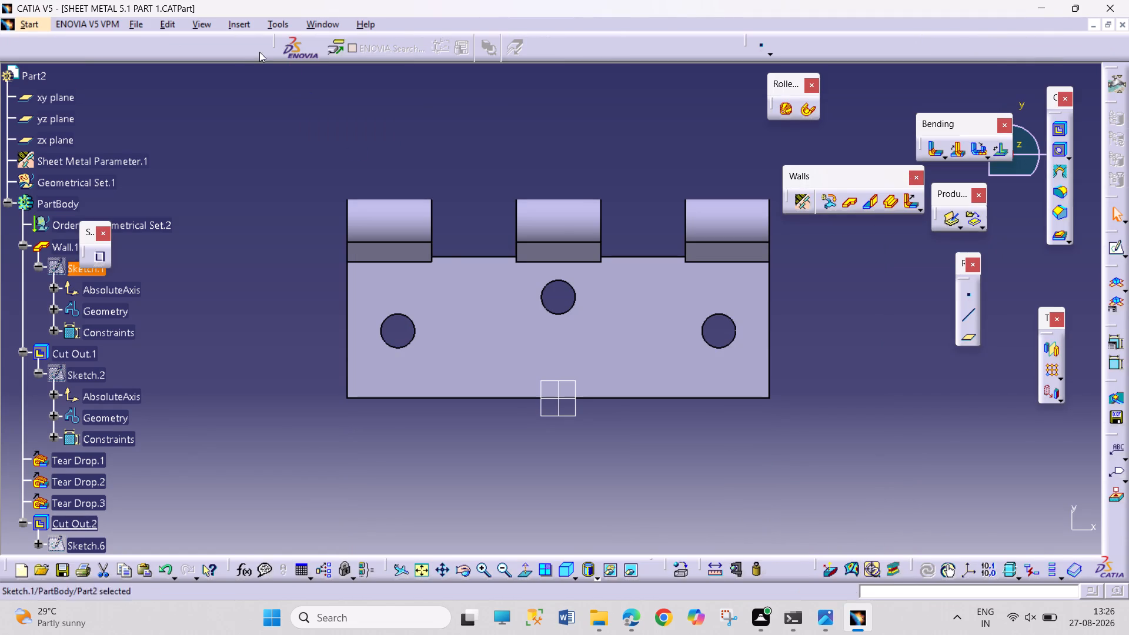
left_click(319, 24)
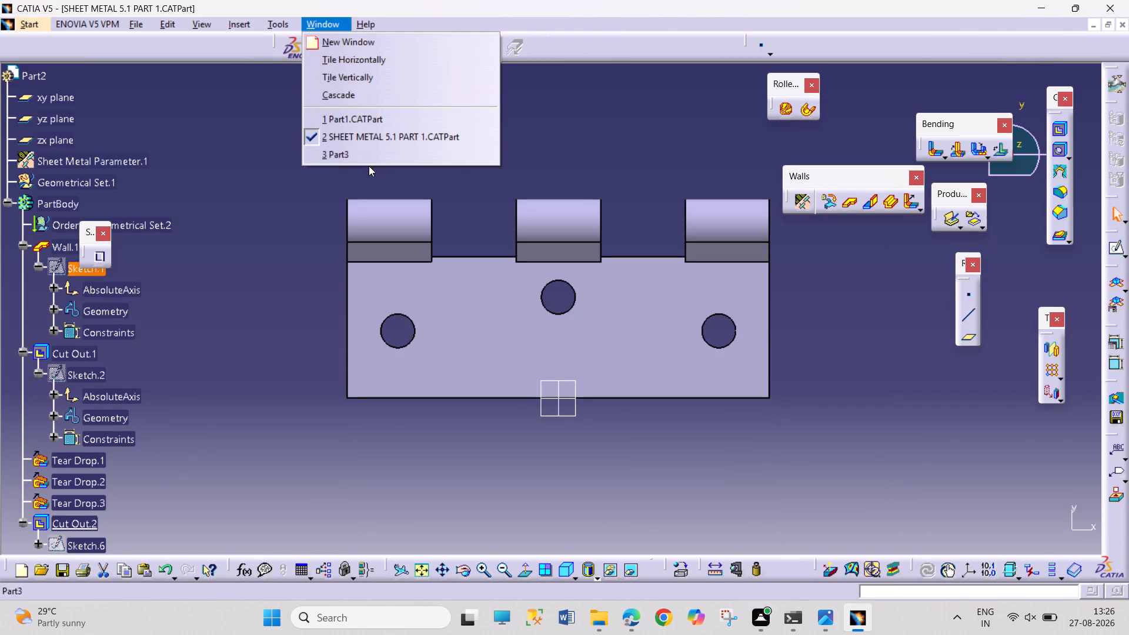
left_click(369, 150)
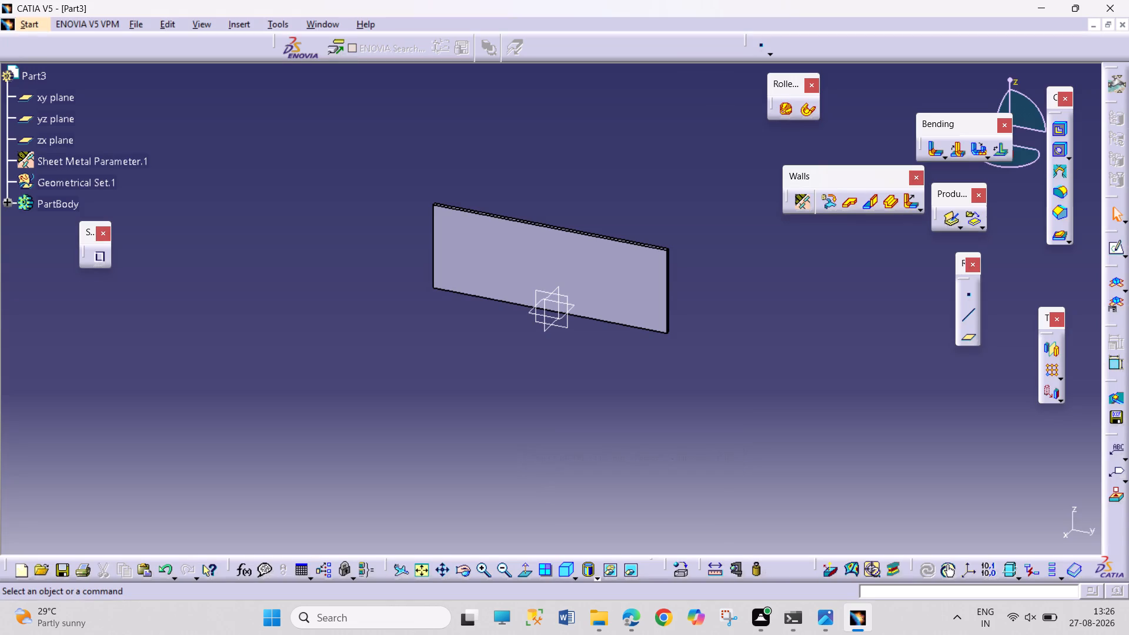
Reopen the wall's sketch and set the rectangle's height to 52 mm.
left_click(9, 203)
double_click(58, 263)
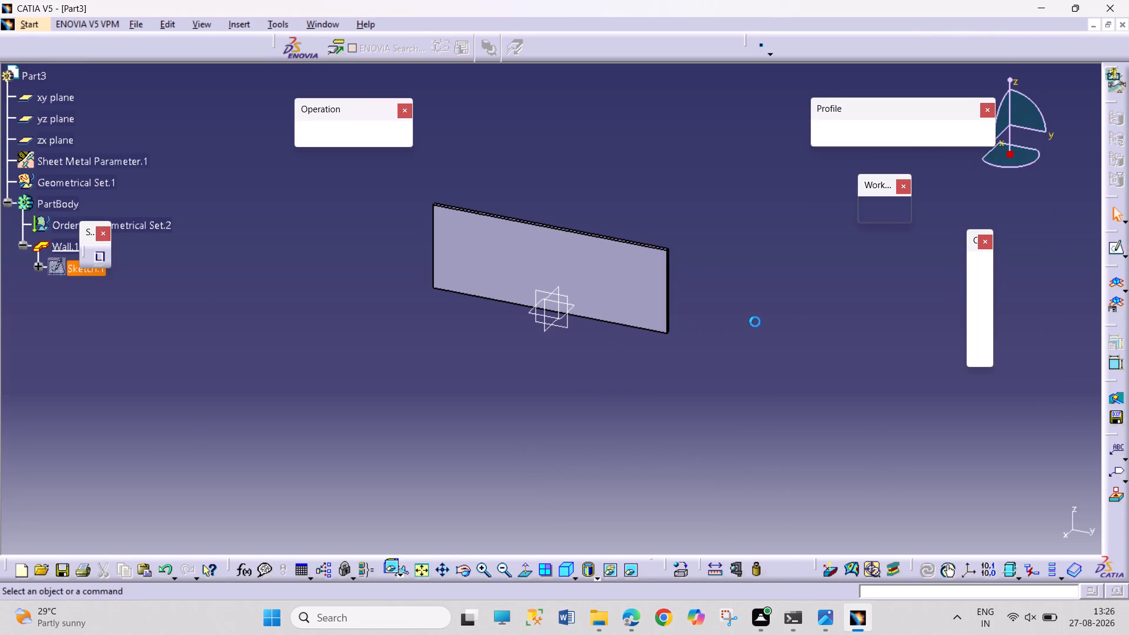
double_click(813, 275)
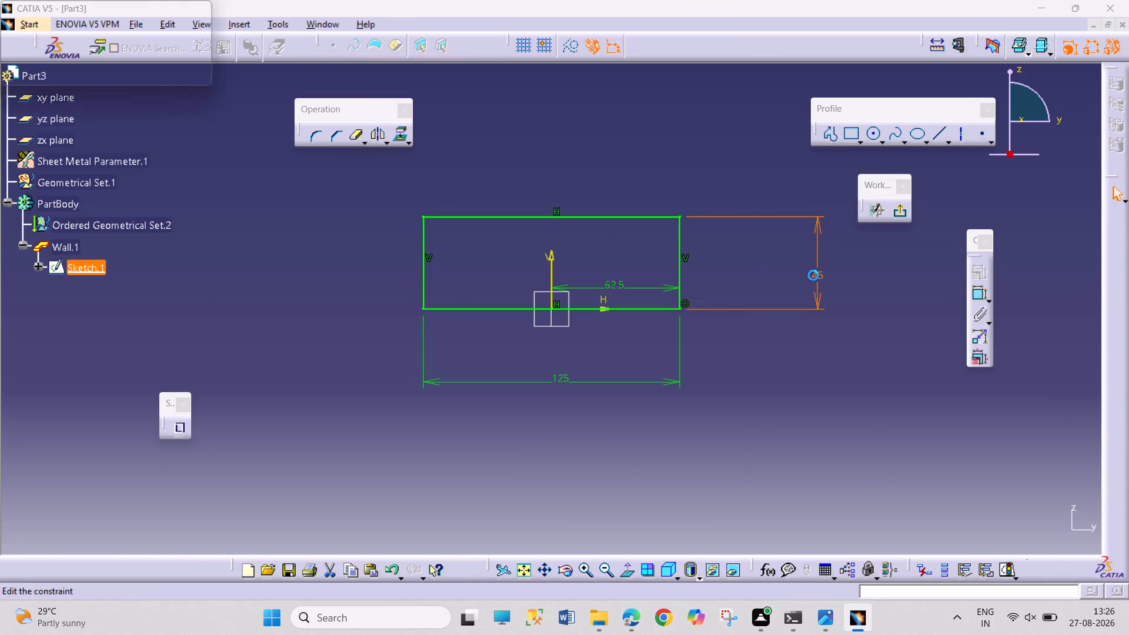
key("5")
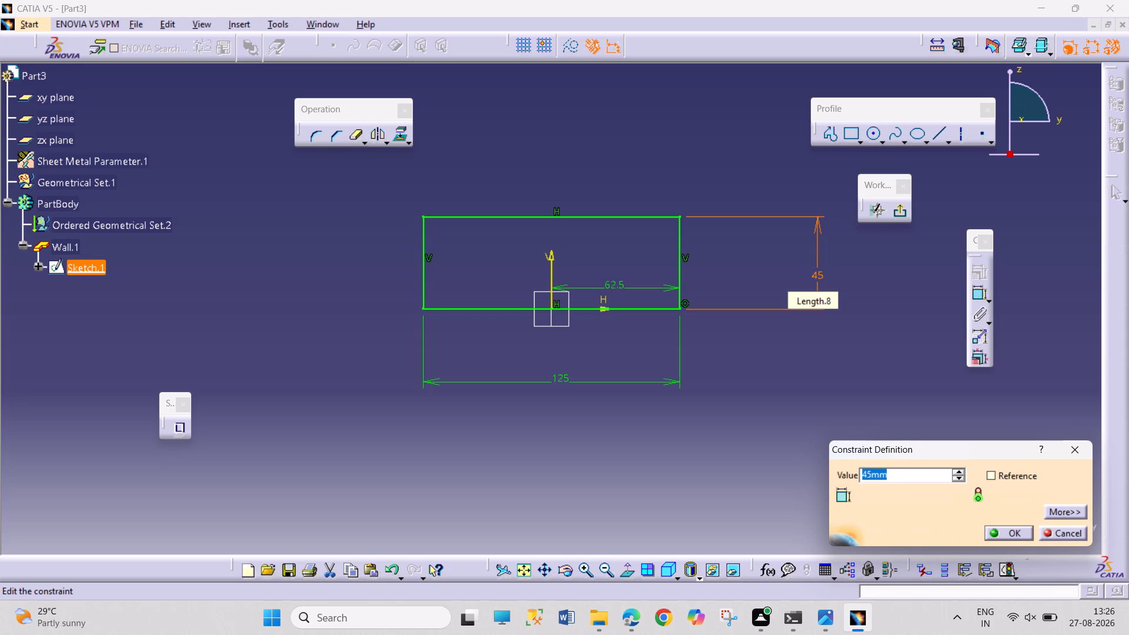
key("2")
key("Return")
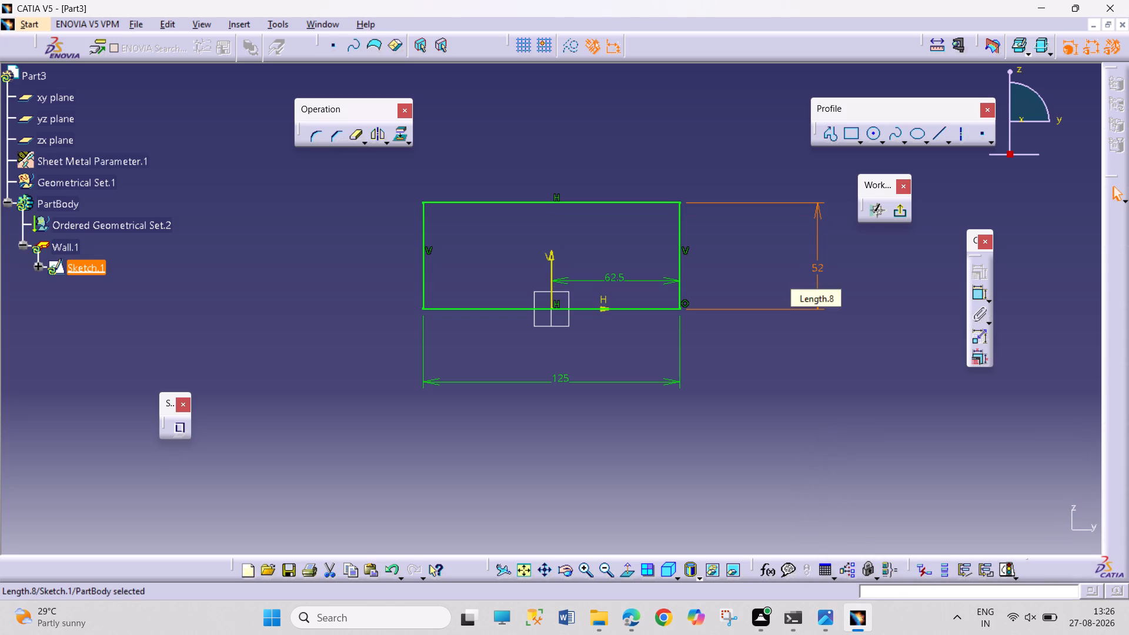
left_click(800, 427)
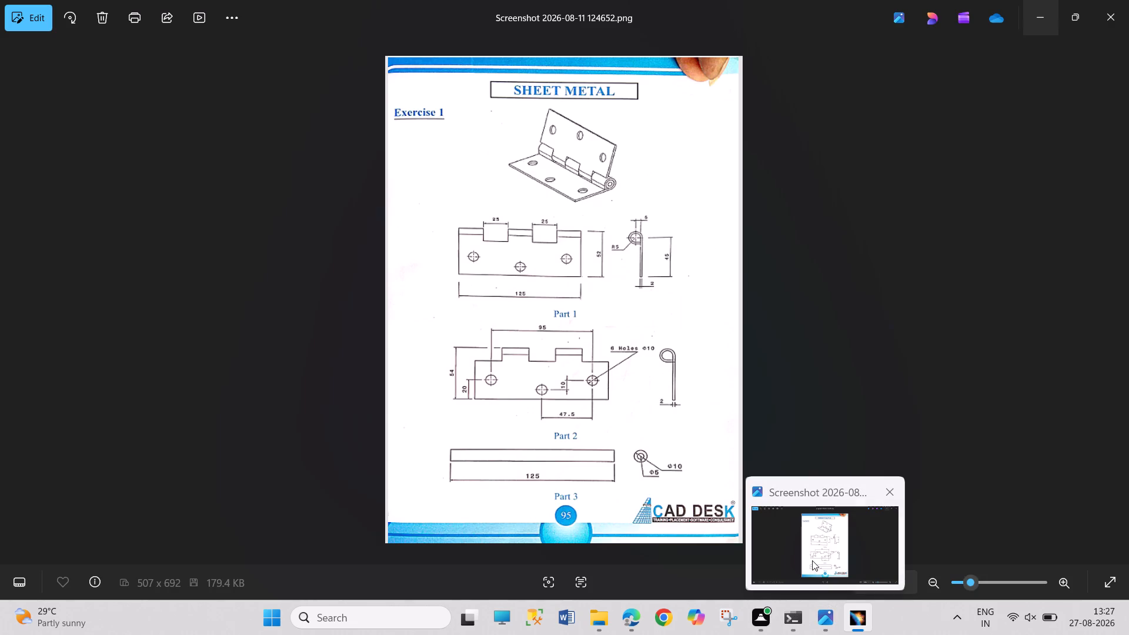
Set the wall sketch's rectangle height to 50 mm and exit the sketch to update the wall.
double_click(816, 265)
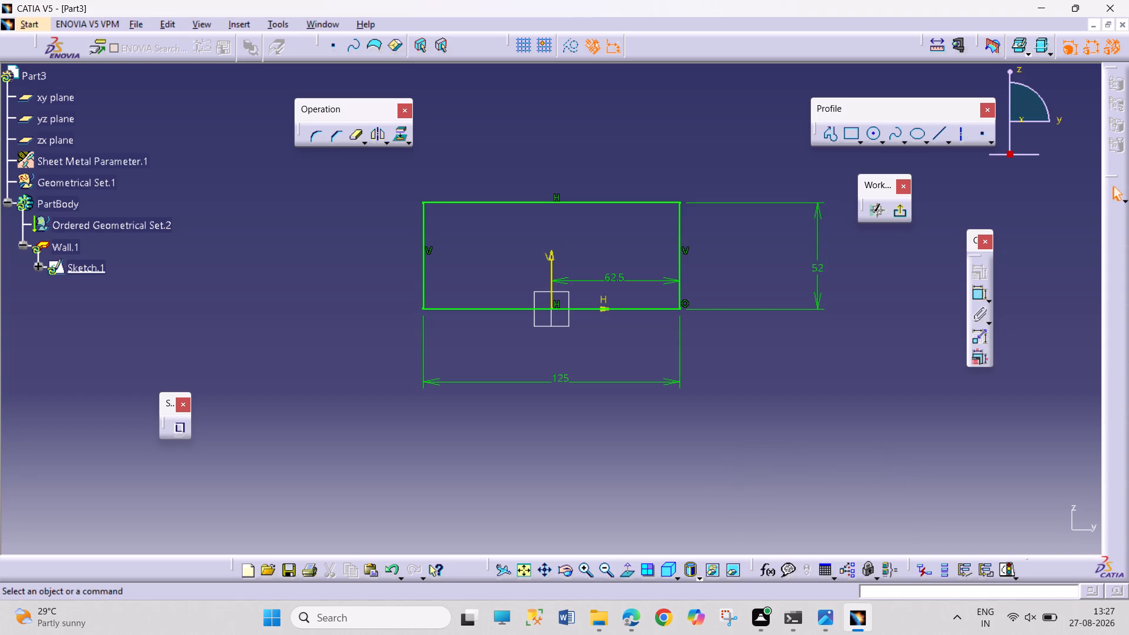
type("50")
key("Return")
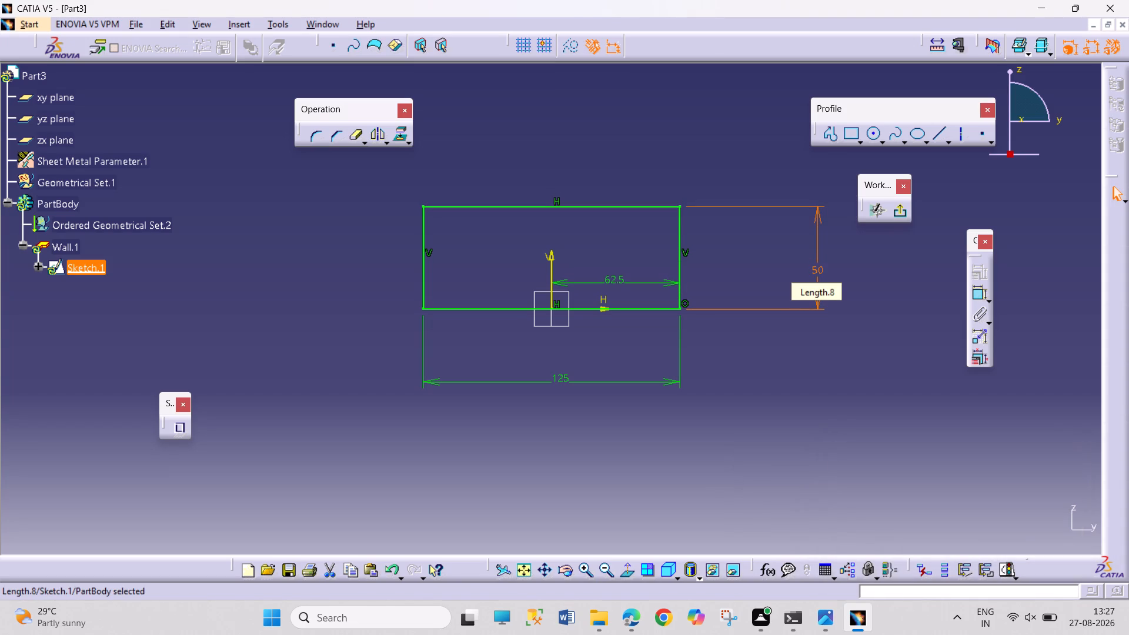
left_click(895, 212)
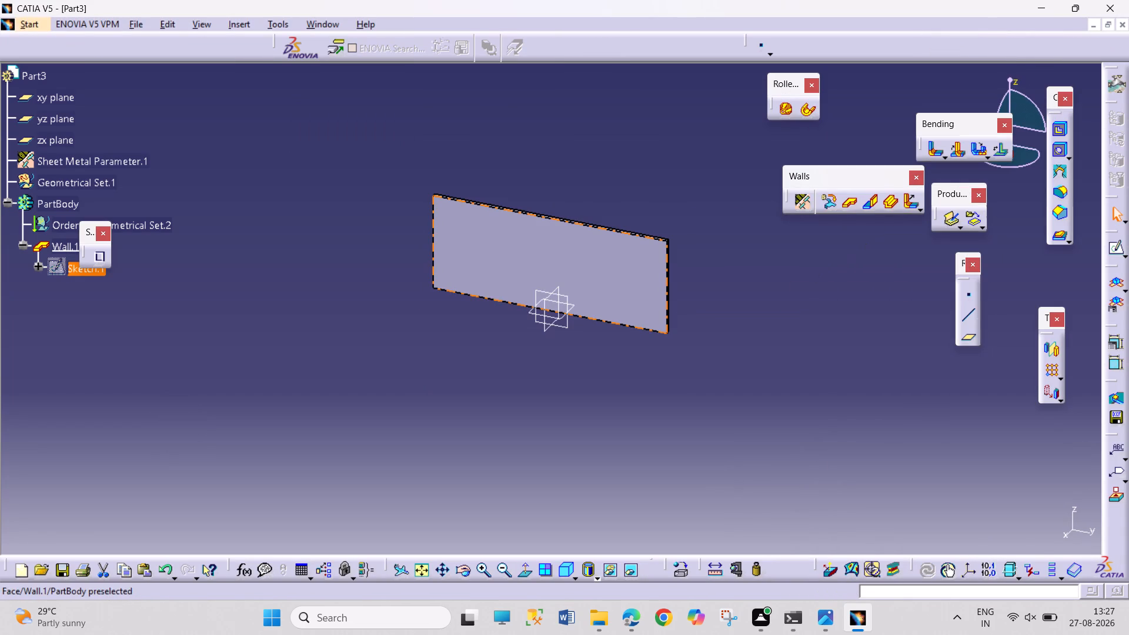
left_click(596, 268)
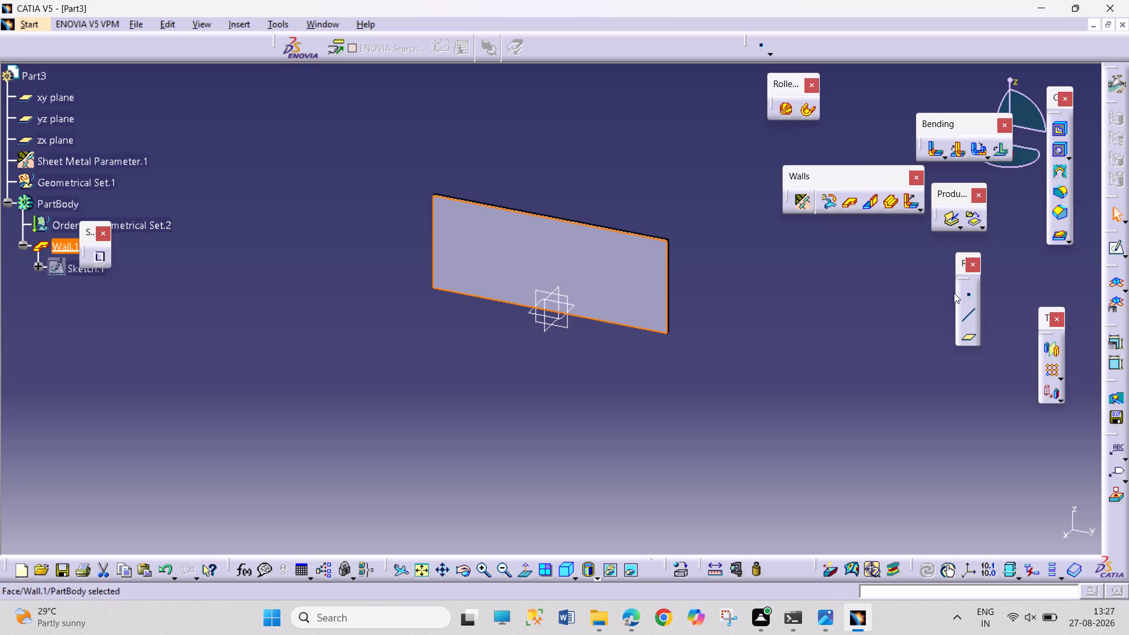
left_click(734, 228)
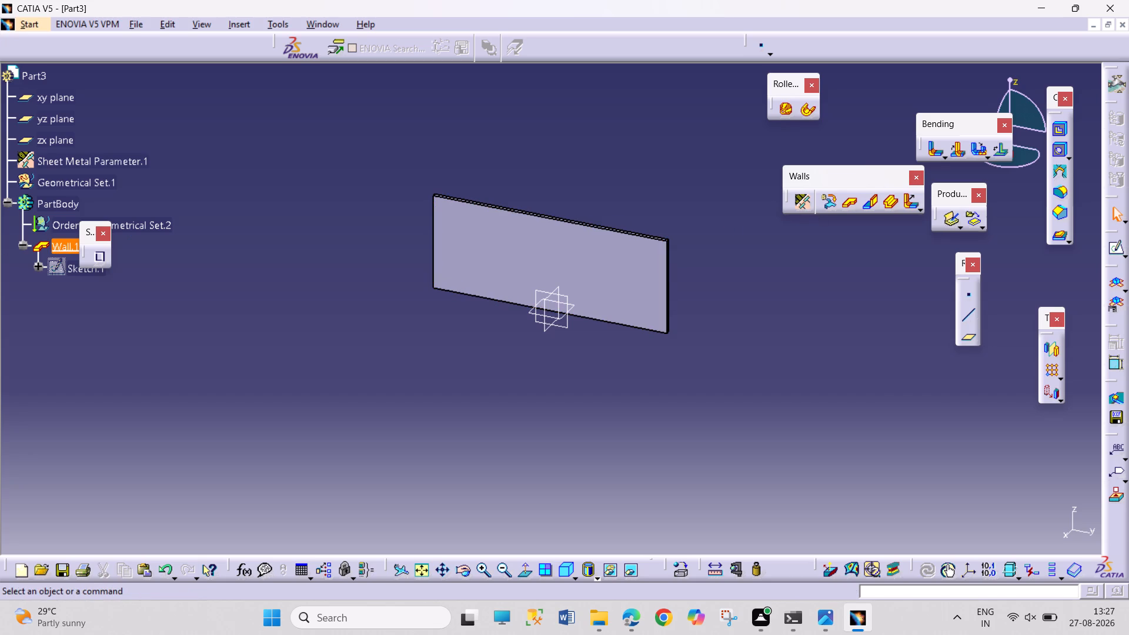
Reopen the wall's sketch and draw two separate rectangular tabs about 19 mm tall on the wall rectangle's upper edge.
double_click(49, 263)
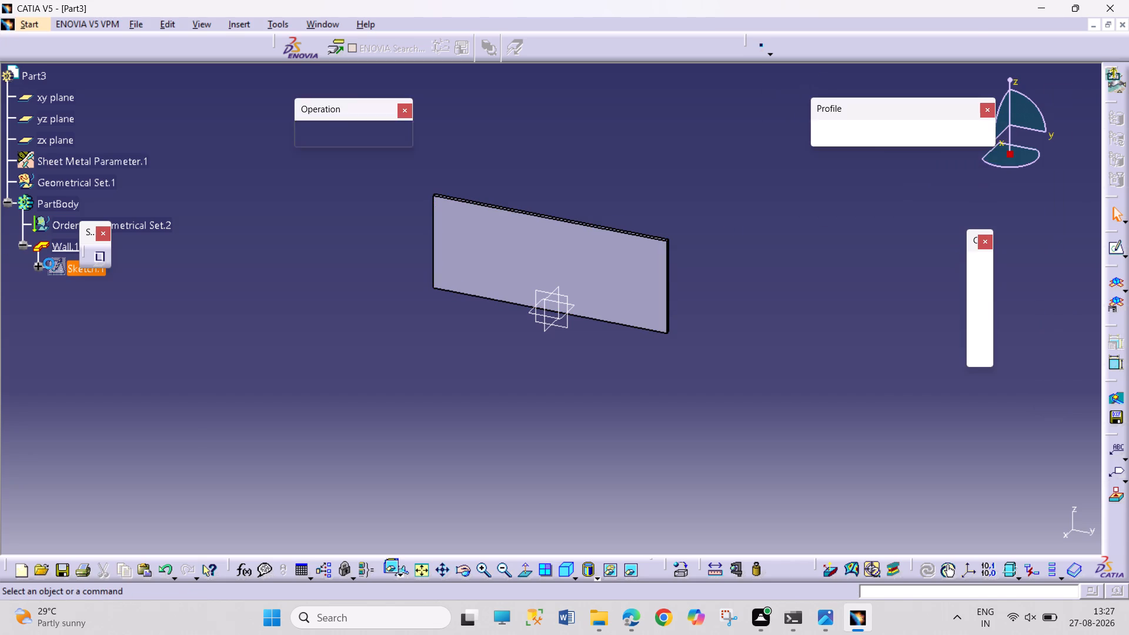
left_click(544, 469)
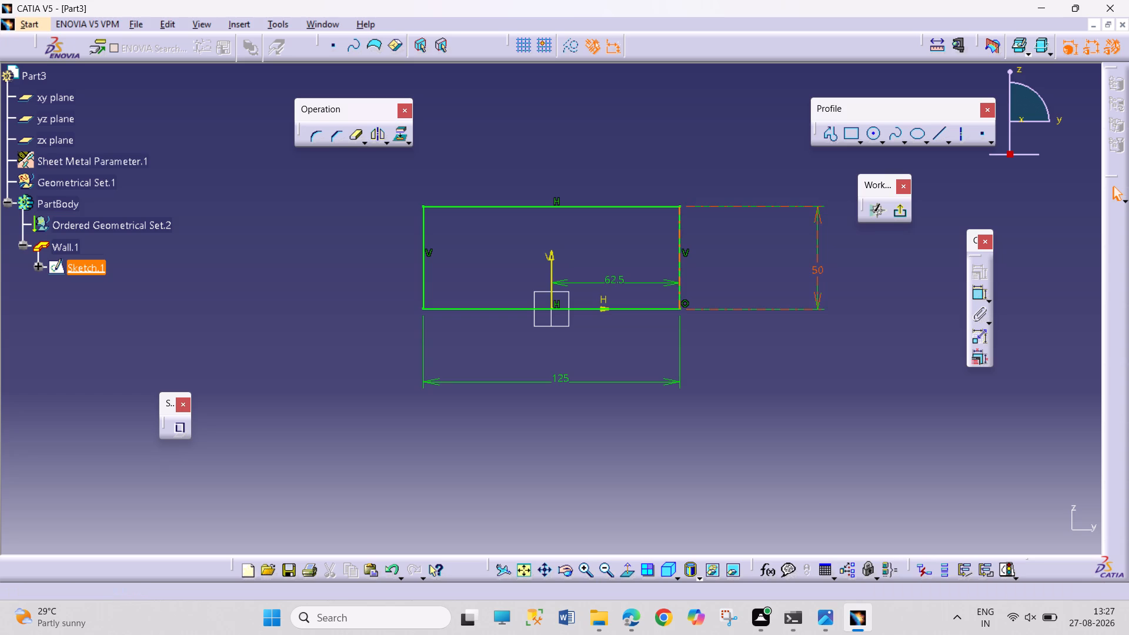
left_click(851, 131)
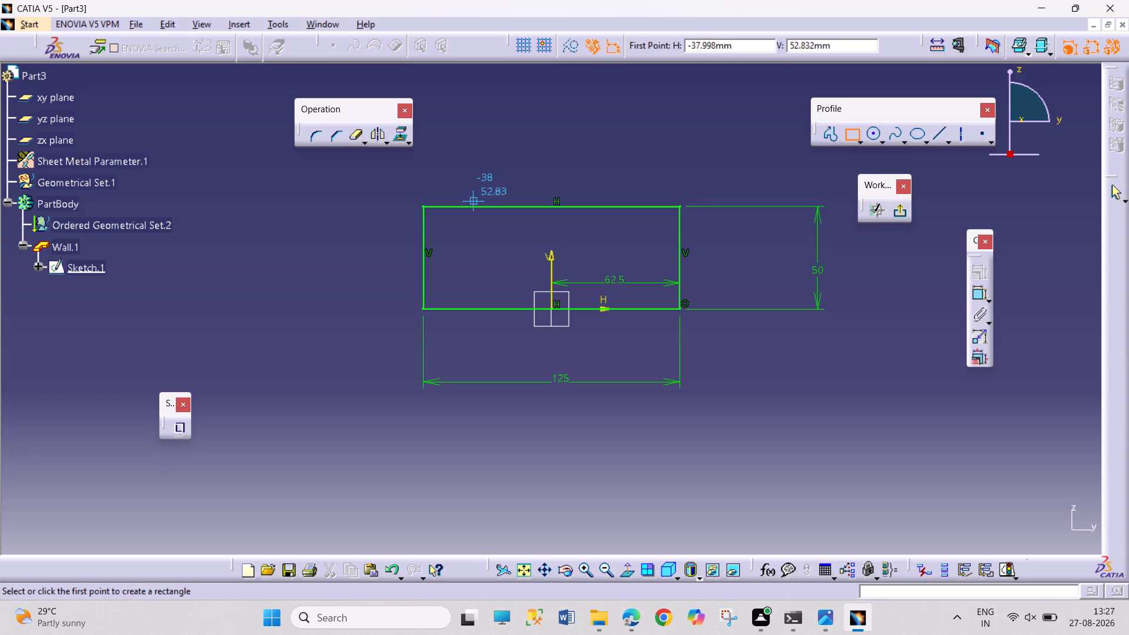
left_click(475, 206)
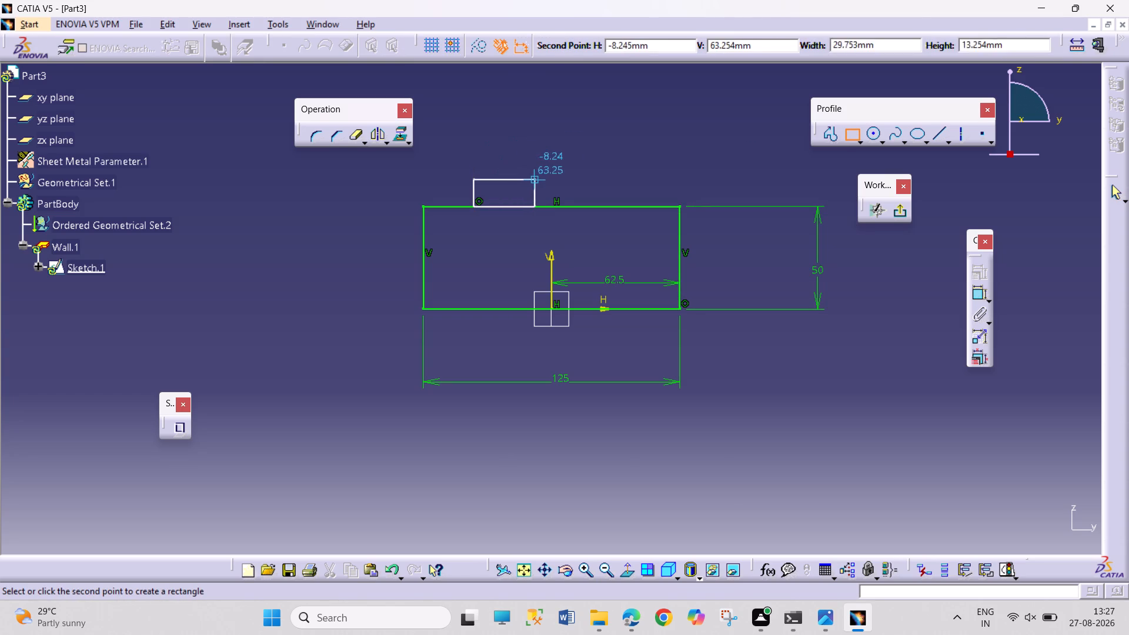
left_click(545, 165)
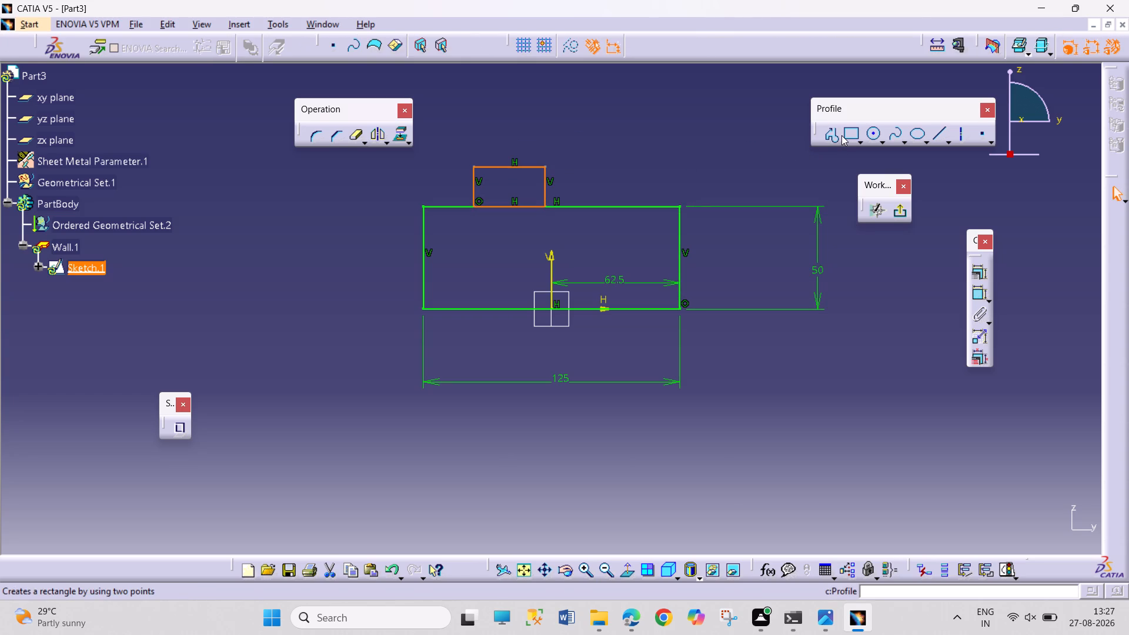
left_click(841, 135)
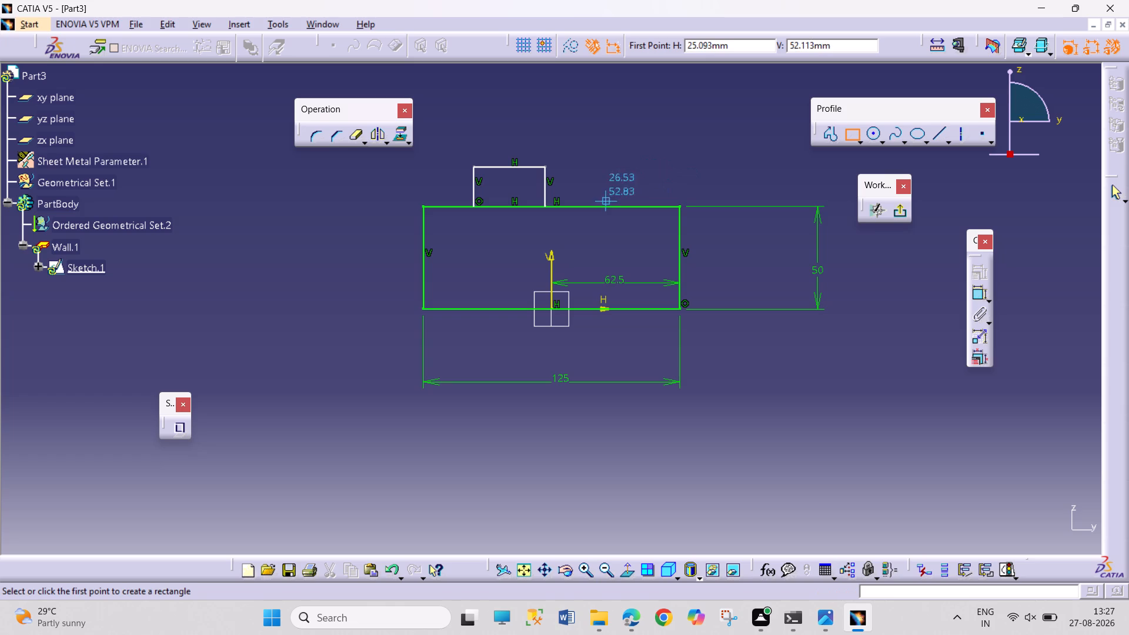
left_click(604, 205)
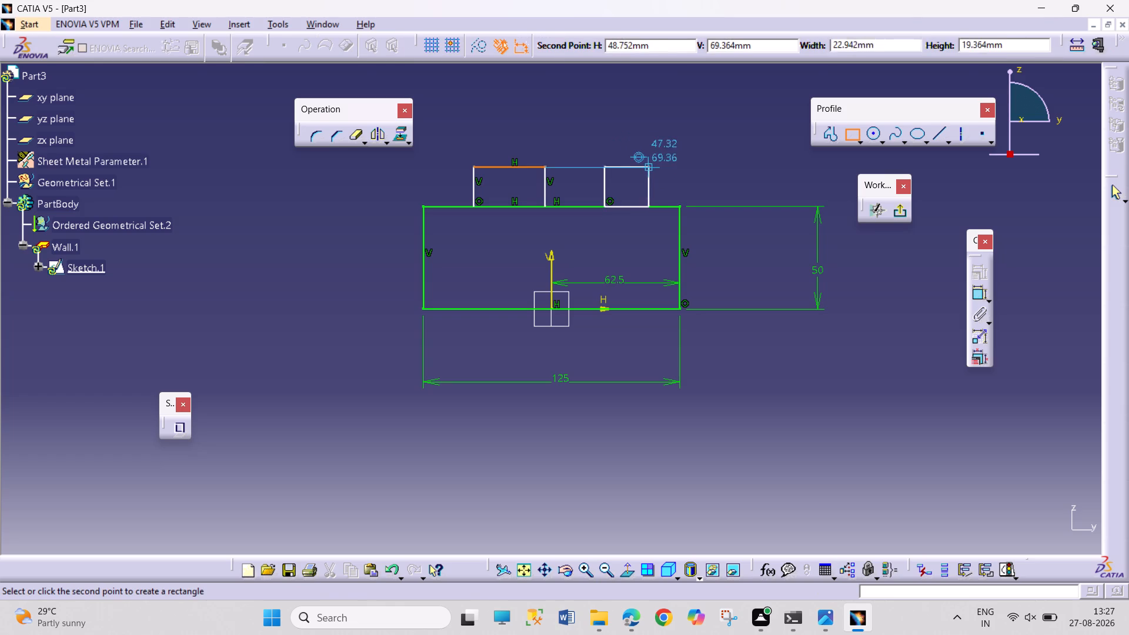
left_click(664, 163)
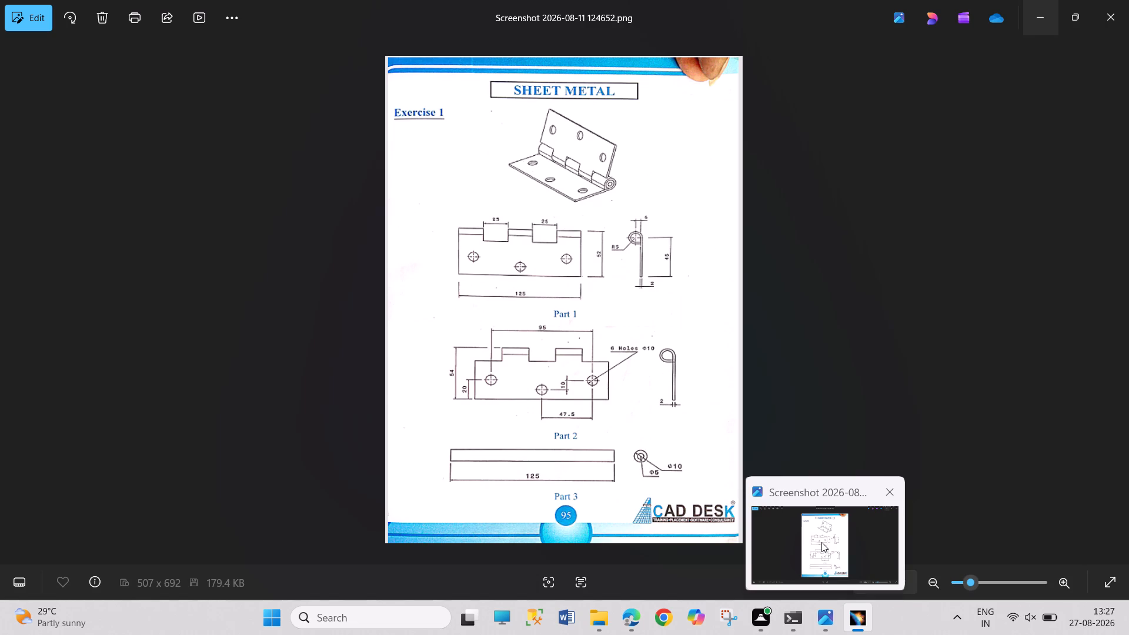
Dimension the first tab rectangle's height and set it to 5 mm.
left_click(977, 296)
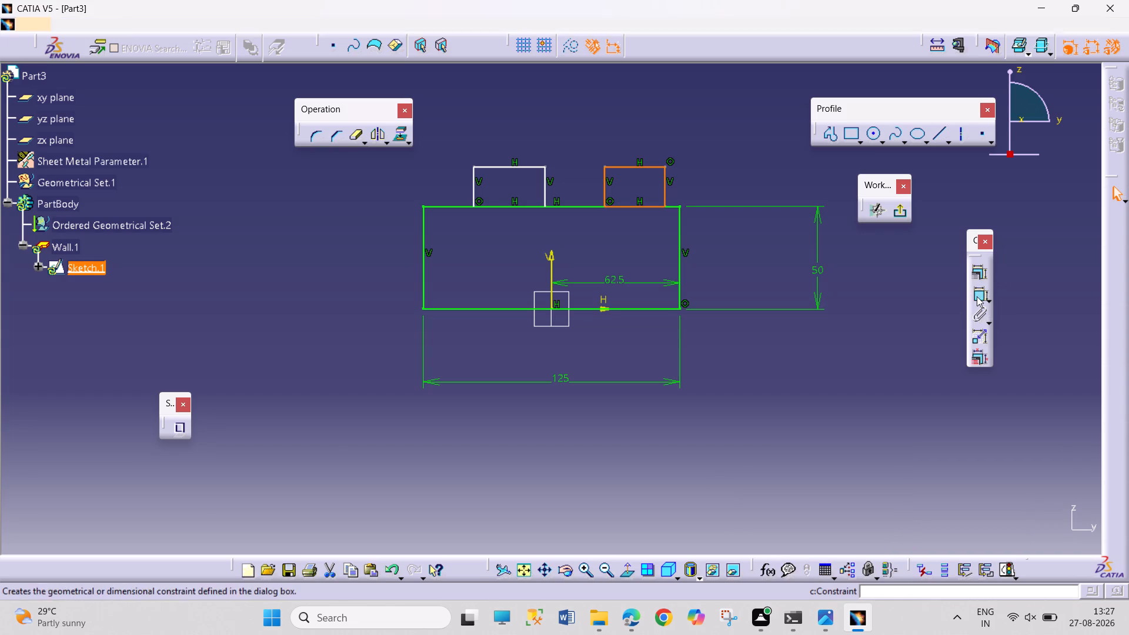
left_click(473, 184)
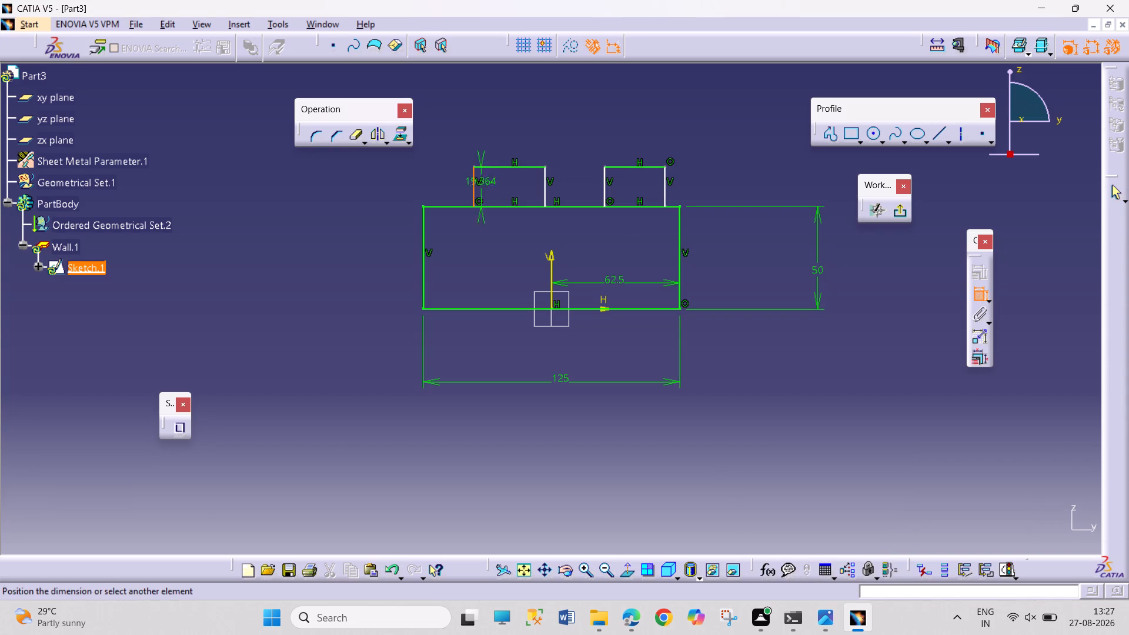
left_click(372, 203)
double_click(373, 197)
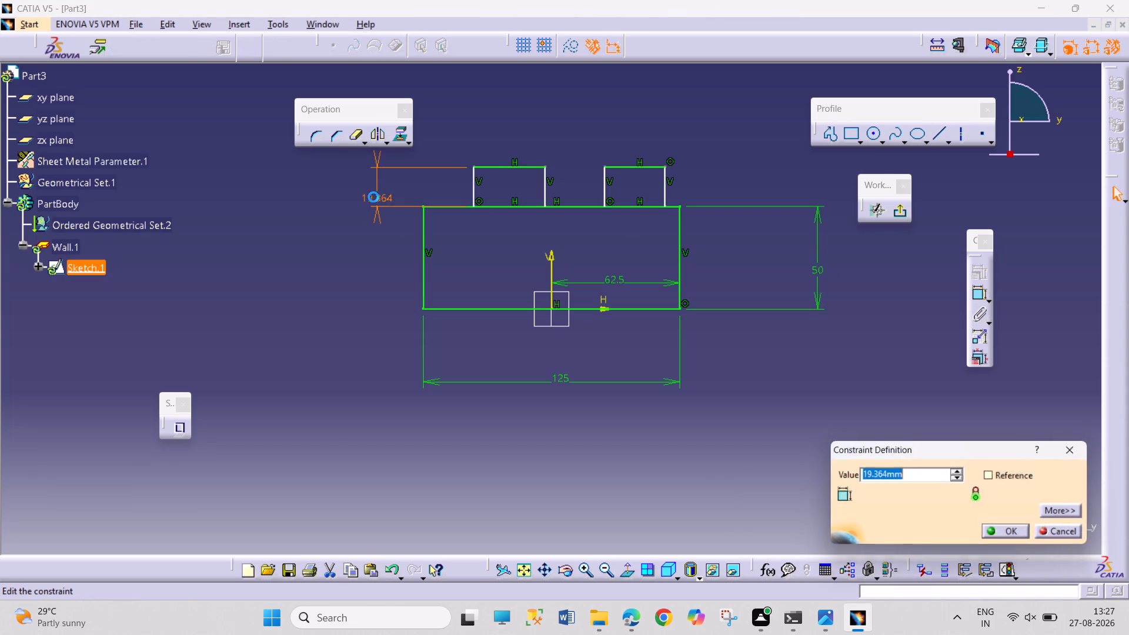
key("5")
key("Return")
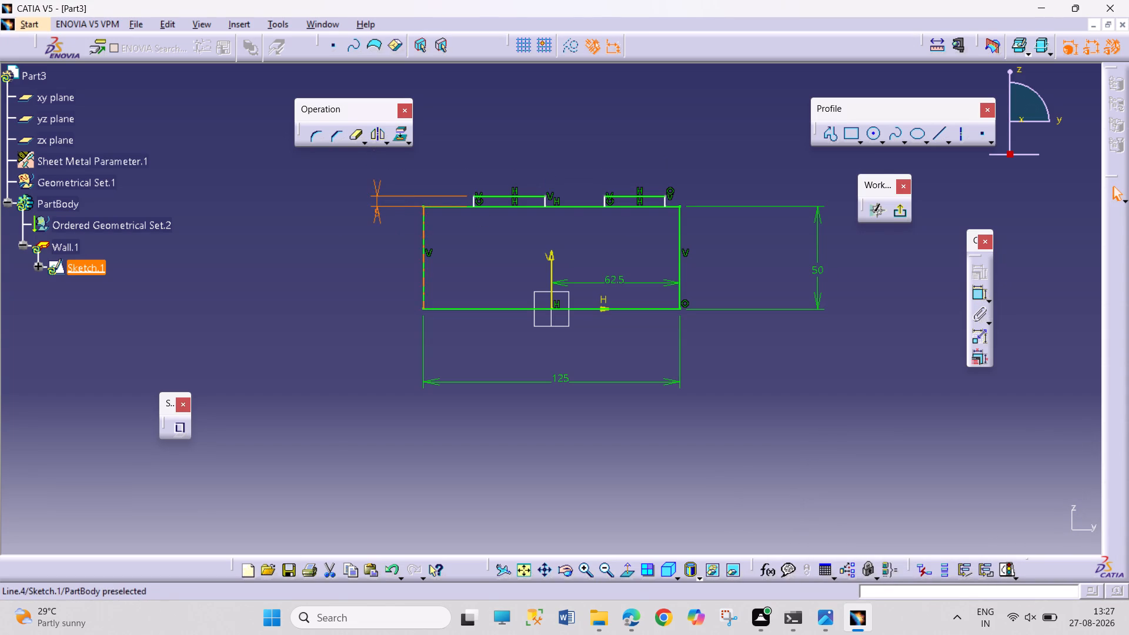
Move the tab height dimension's text clear of its extension lines and set the height to 10 mm.
left_click_drag(376, 213, 368, 278)
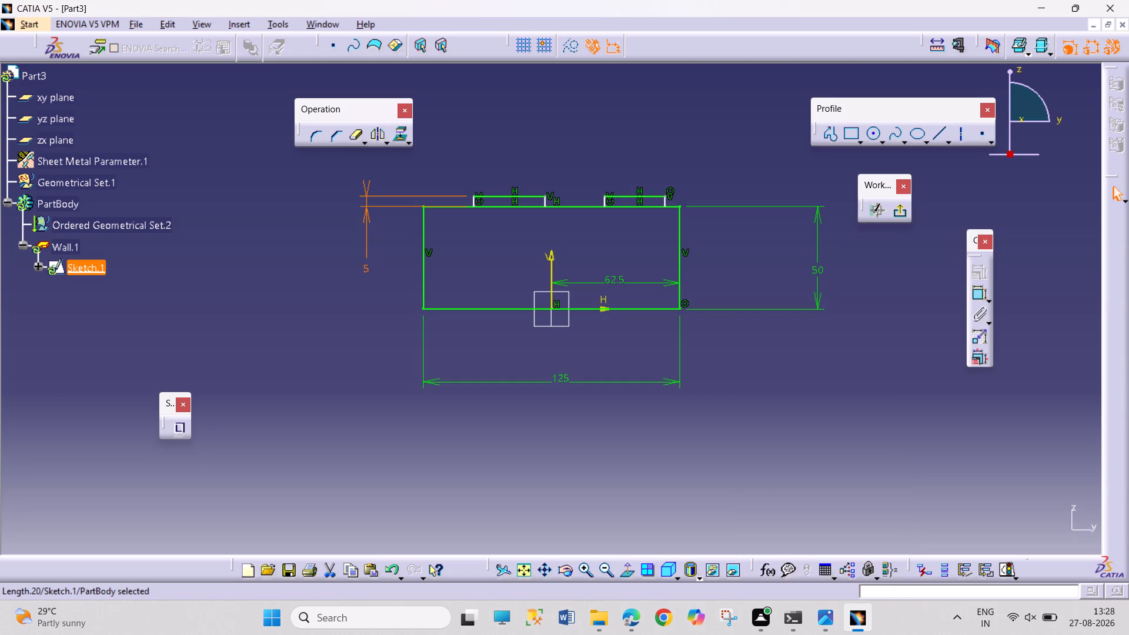
double_click(365, 267)
type("10")
key("Return")
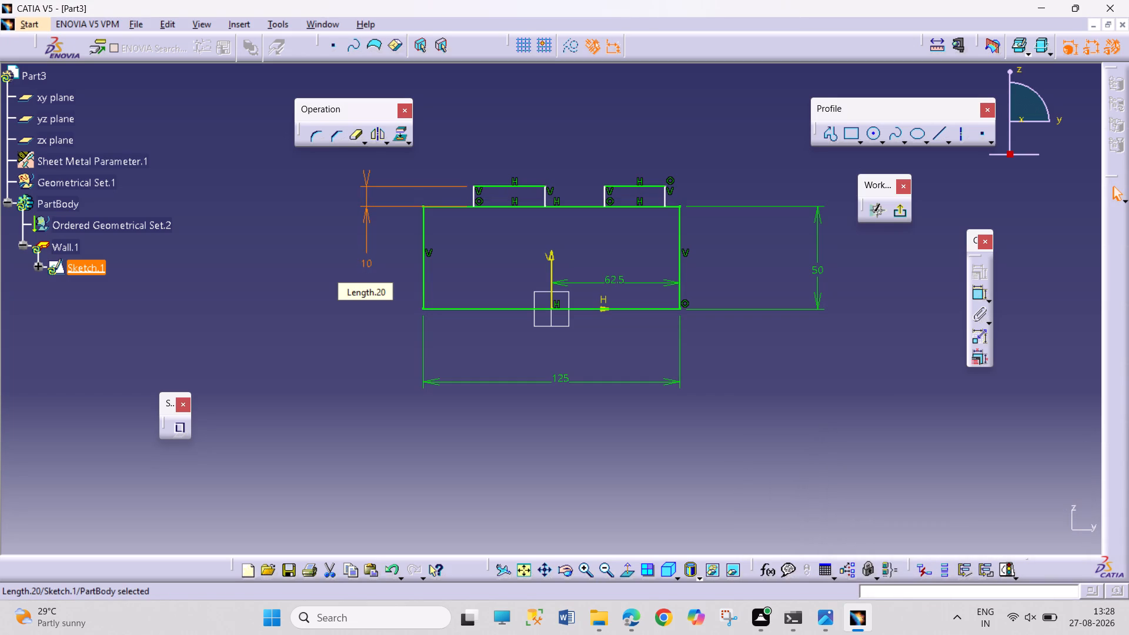
Set the wall rectangle's height to 45 mm.
double_click(821, 268)
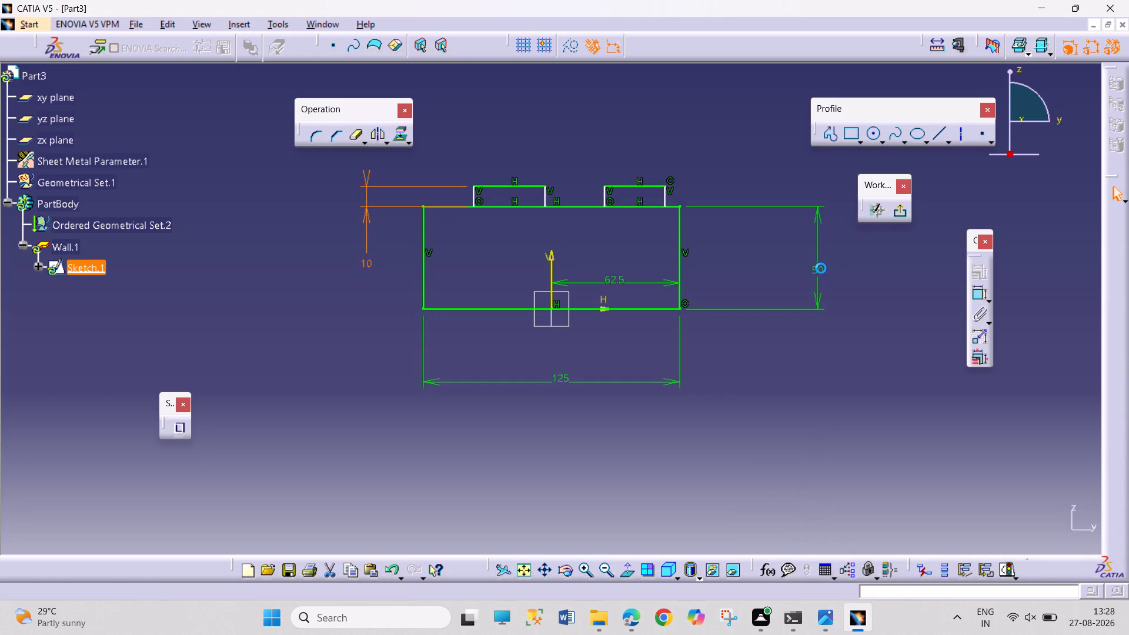
type("45")
key("Return")
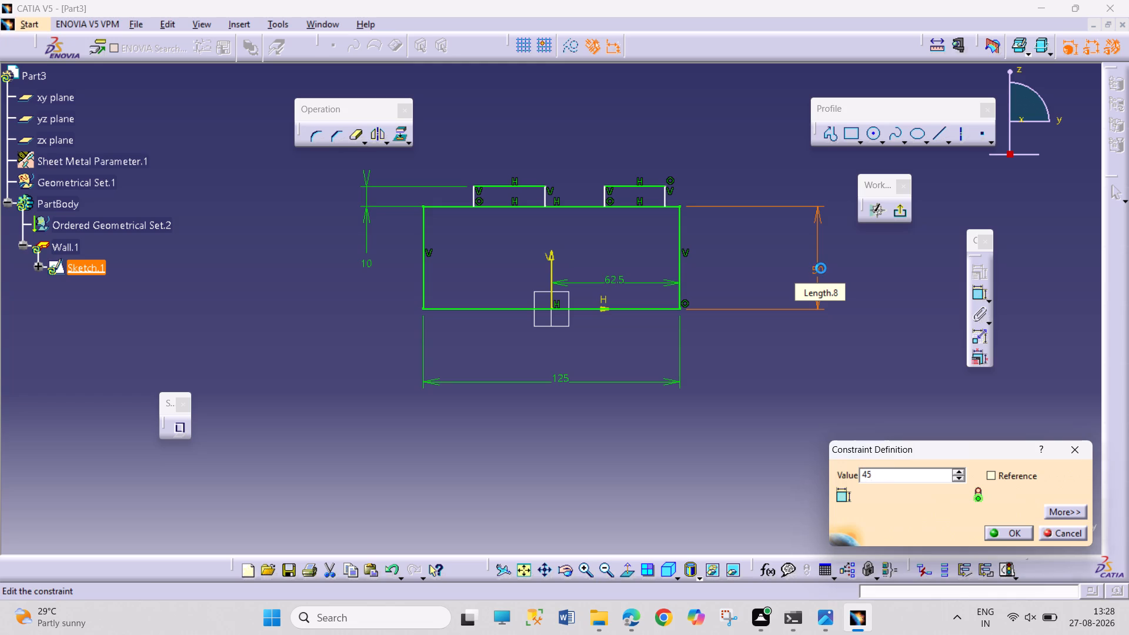
left_click(782, 380)
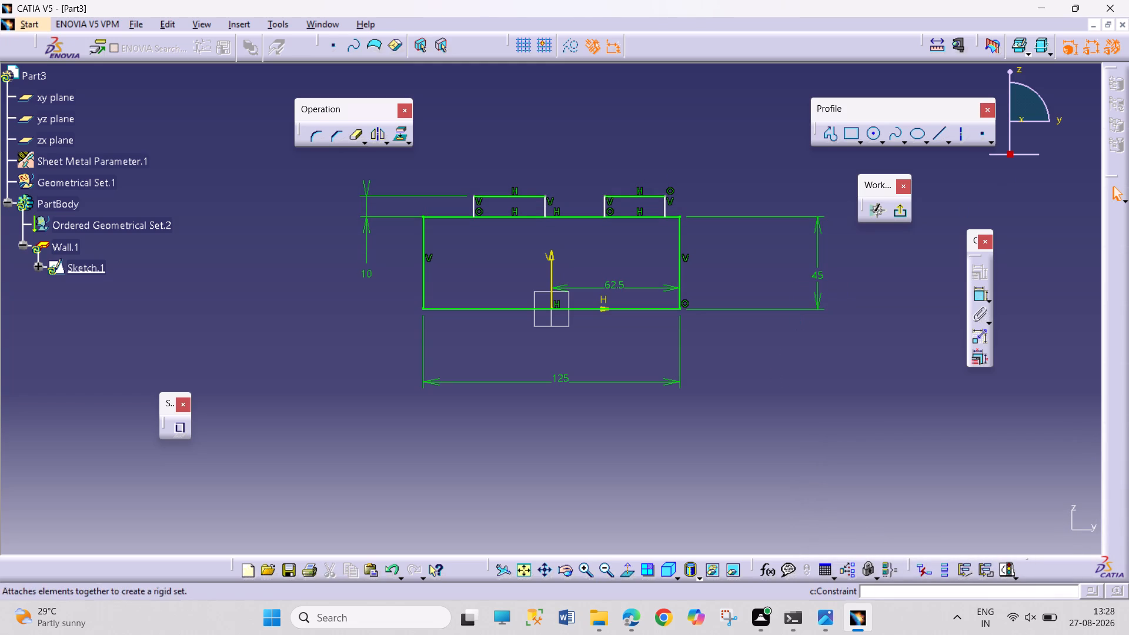
Dimension the offset from the wall rectangle's left side to the first tab's outer side and set it to 25 mm.
left_click(976, 293)
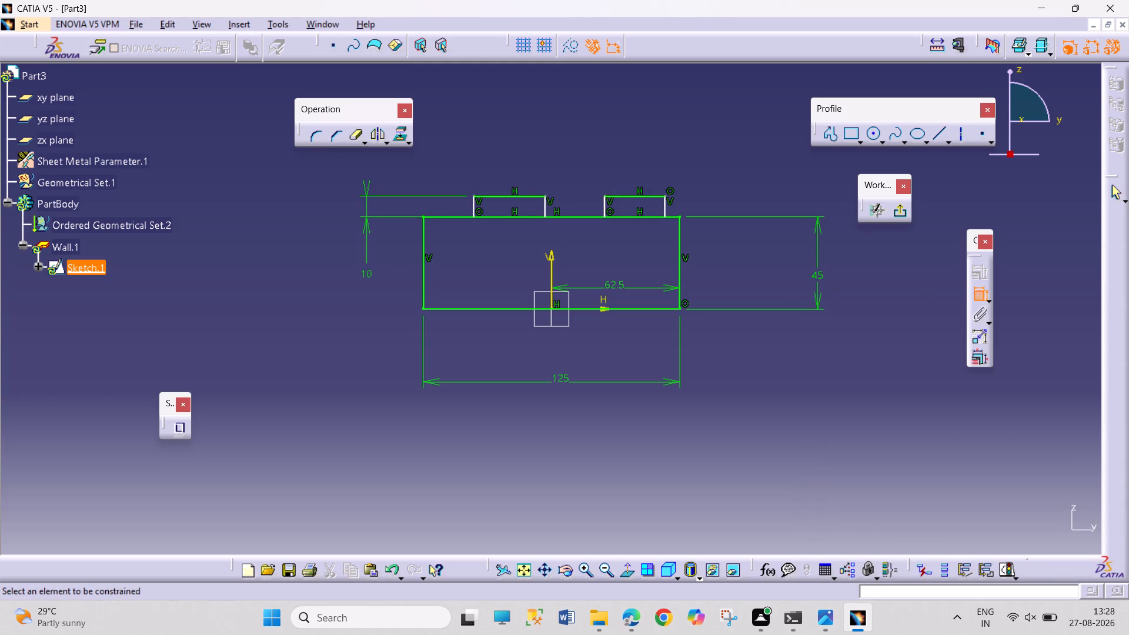
left_click(424, 234)
left_click(475, 207)
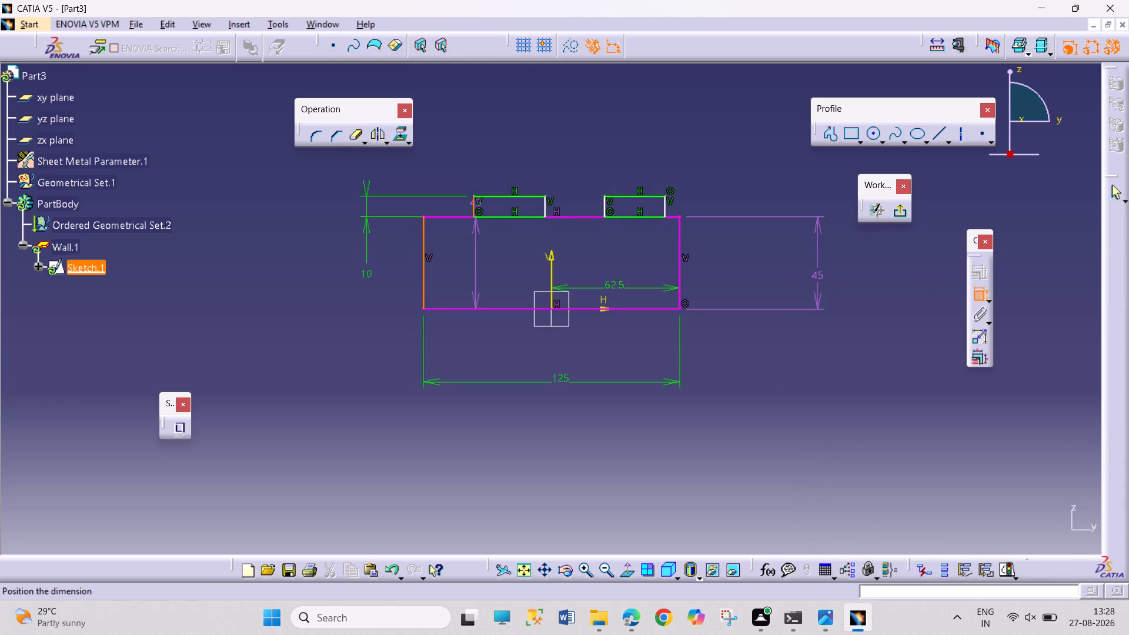
left_click(473, 119)
double_click(484, 112)
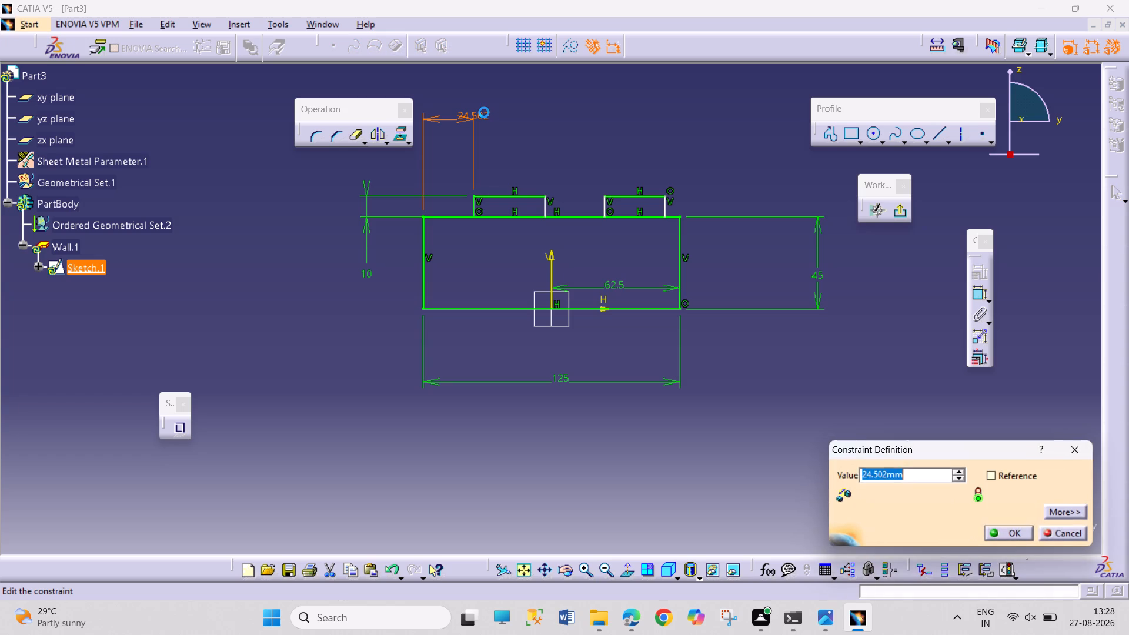
type("25")
key("Return")
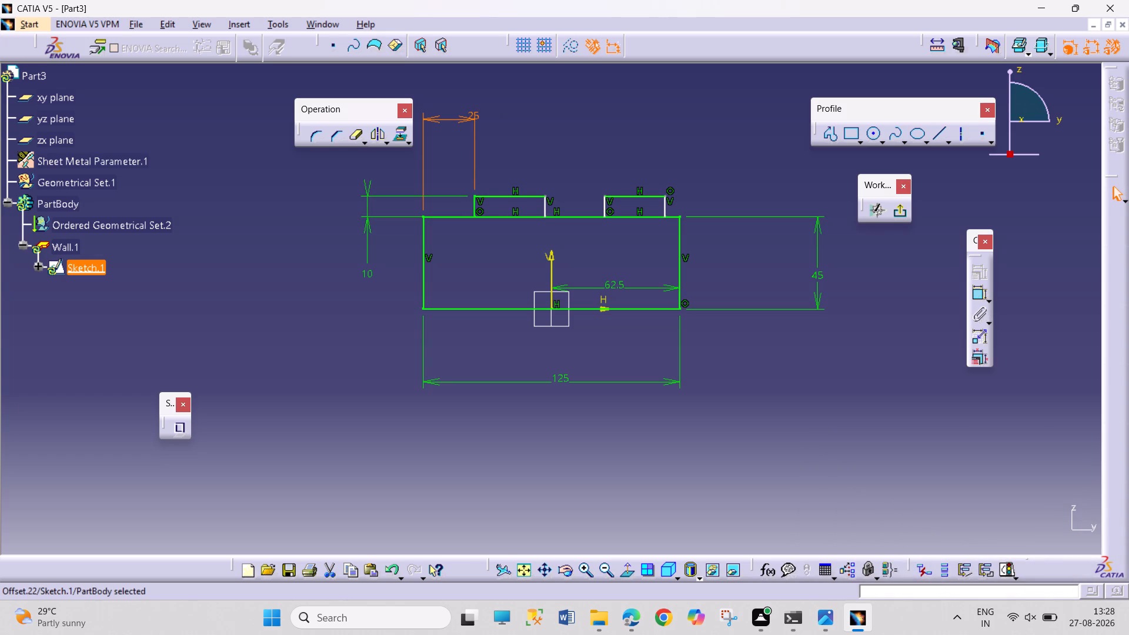
Dimension the offset from the wall rectangle's right side to the second tab's outer side and set it to 25 mm.
left_click(980, 295)
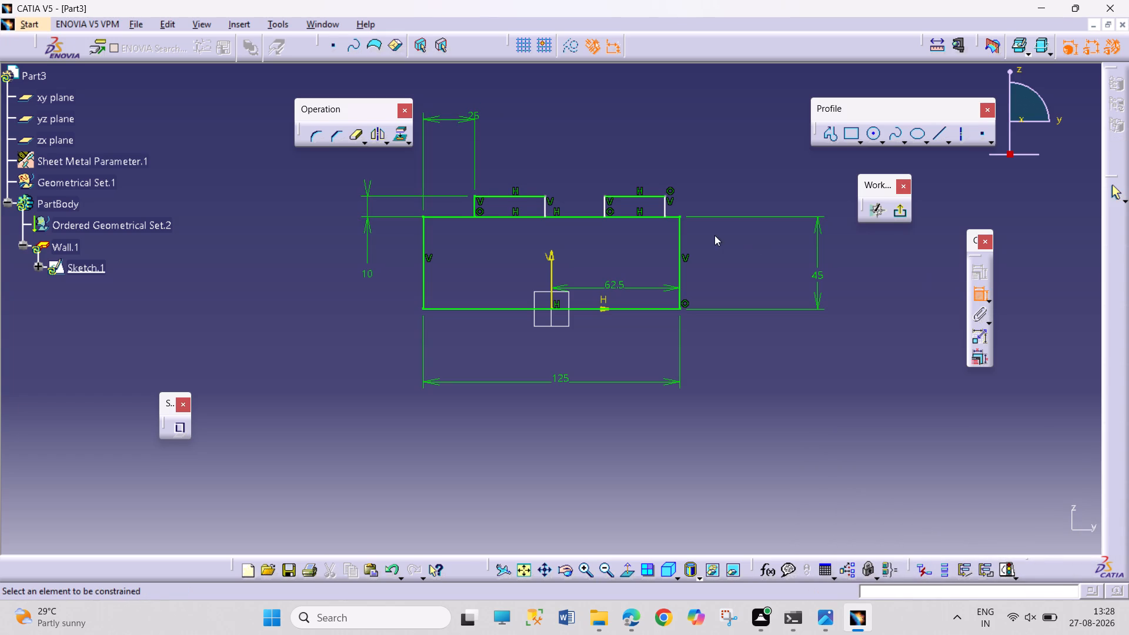
left_click(680, 241)
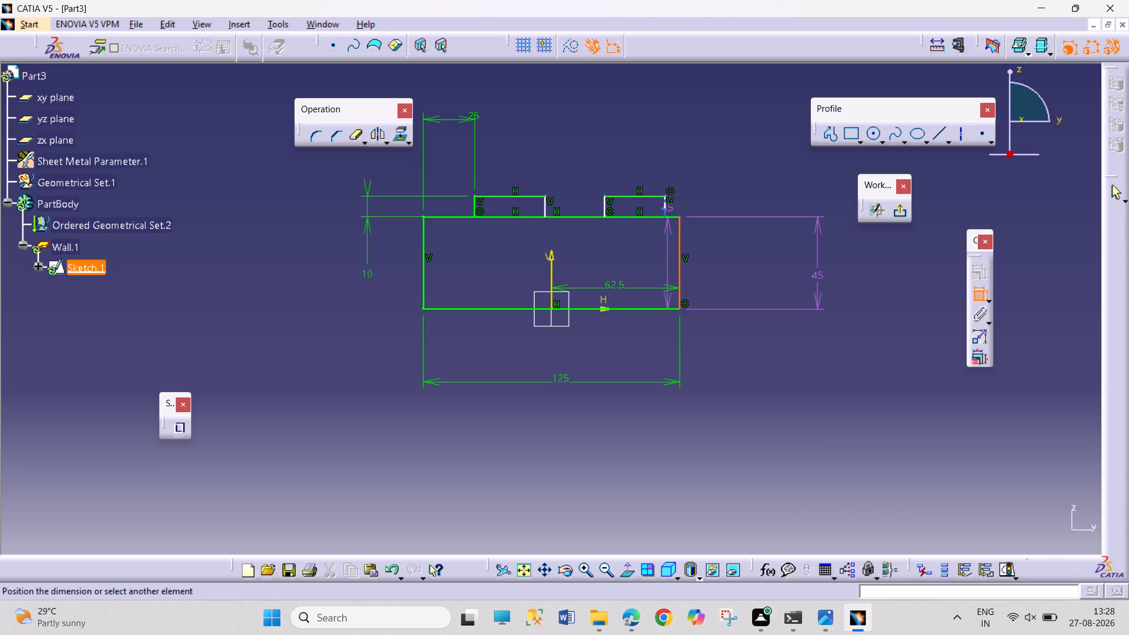
left_click(664, 208)
left_click(748, 154)
double_click(752, 148)
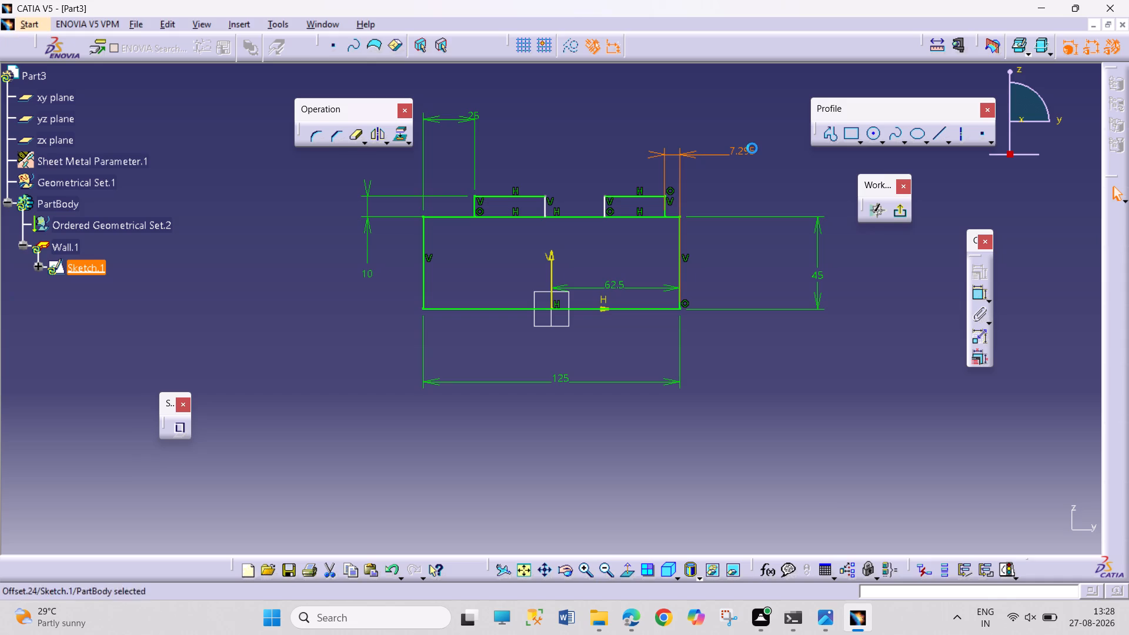
type("25")
key("Return")
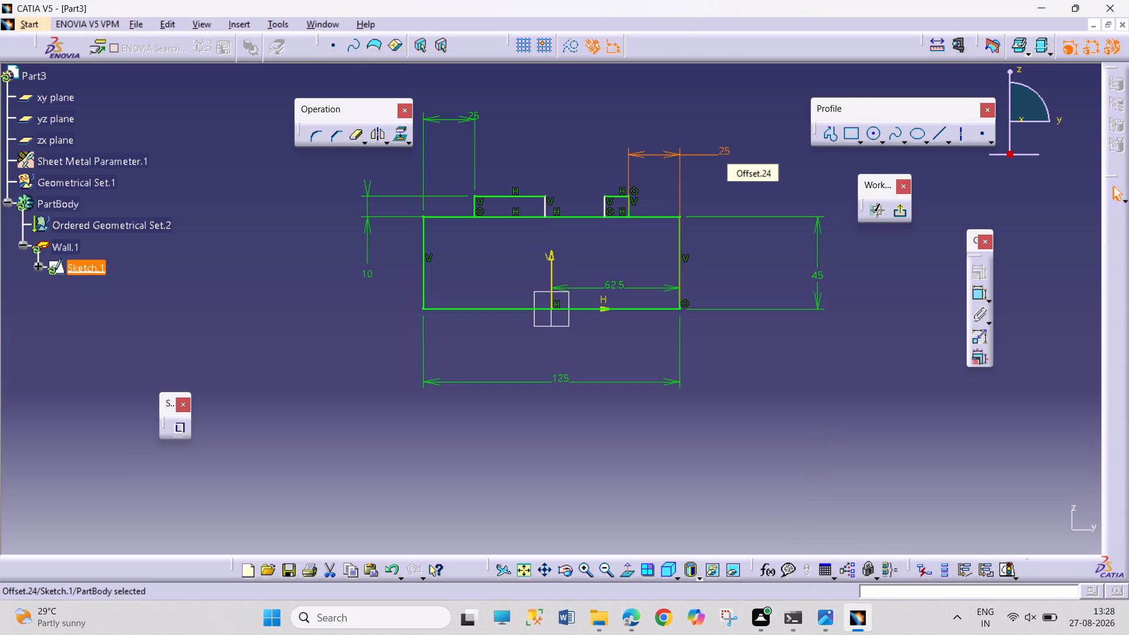
Dimension the second tab's width along its top edge and set it to 25 mm.
left_click(975, 290)
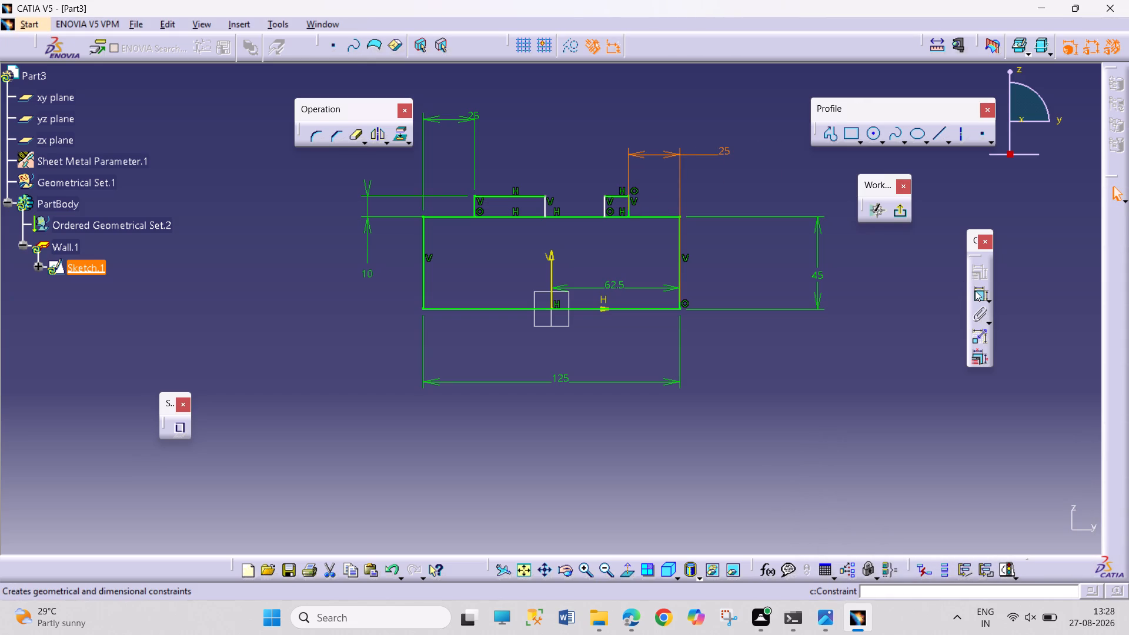
left_click_drag(622, 195, 618, 188)
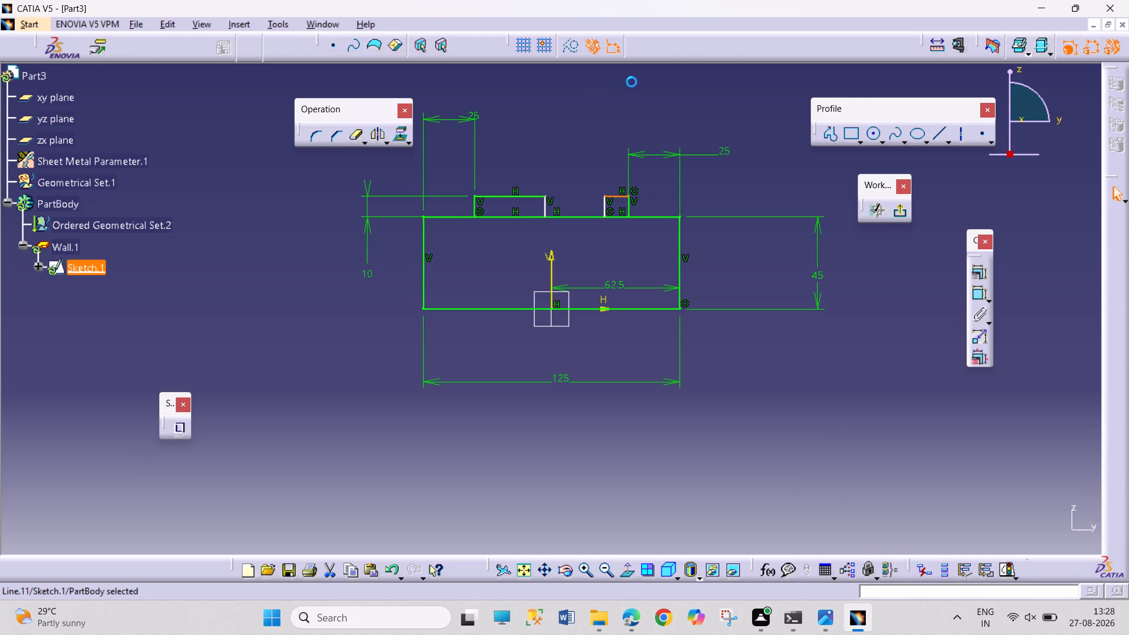
left_click_drag(980, 296, 974, 290)
left_click(709, 106)
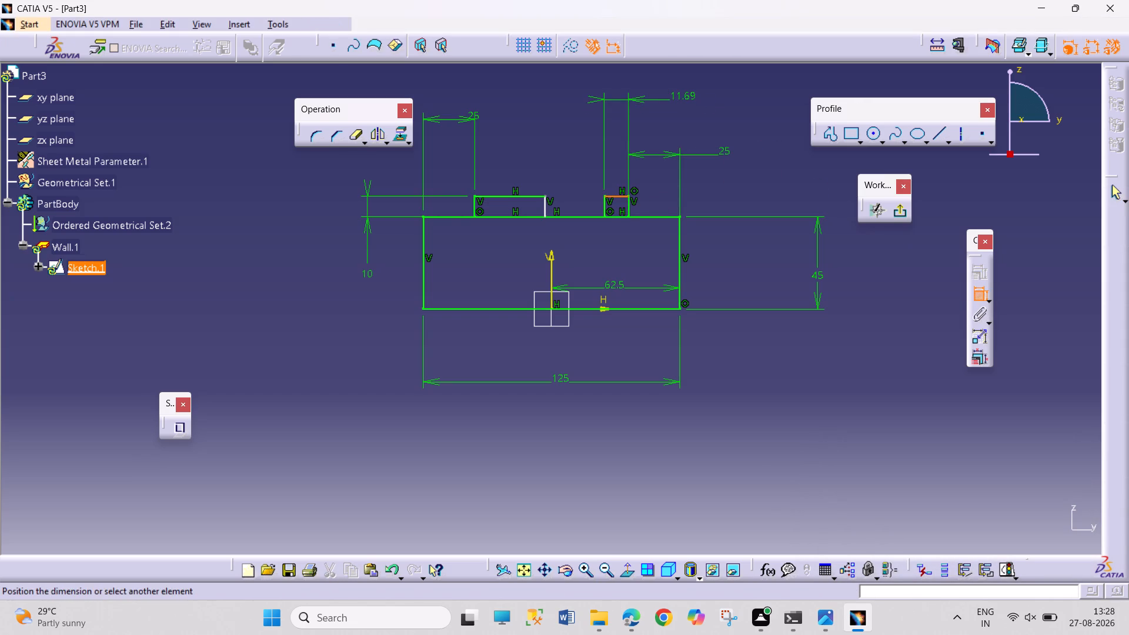
double_click(684, 94)
type("25")
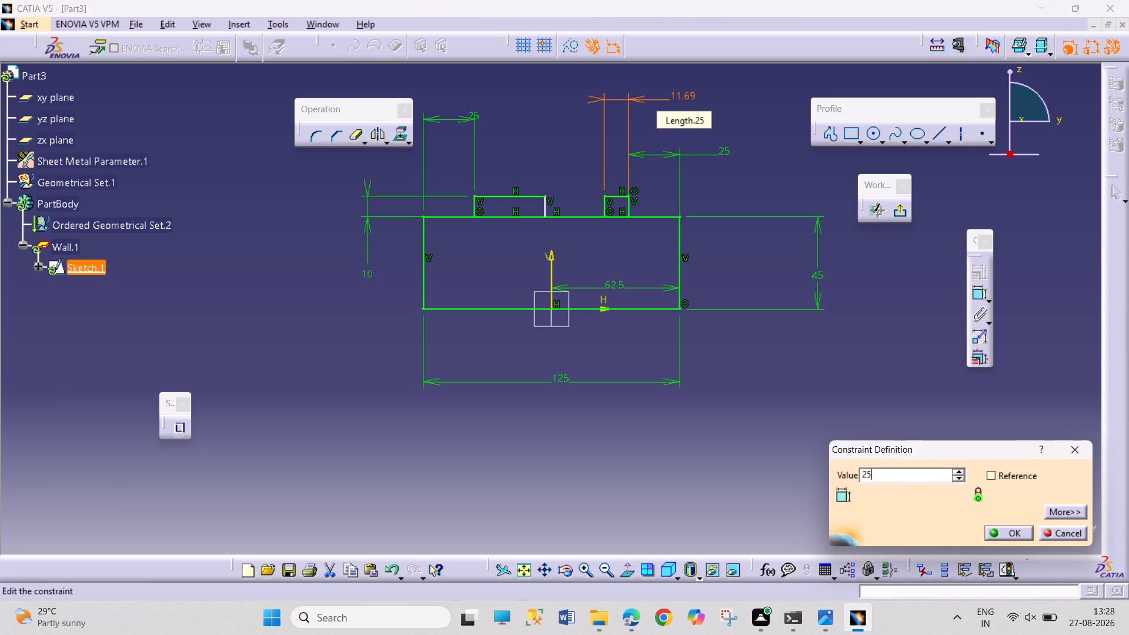
key("Return")
Dimension the gap between the two tabs' facing sides, set it to 25 mm, and exit the sketch to update the wall.
left_click(976, 295)
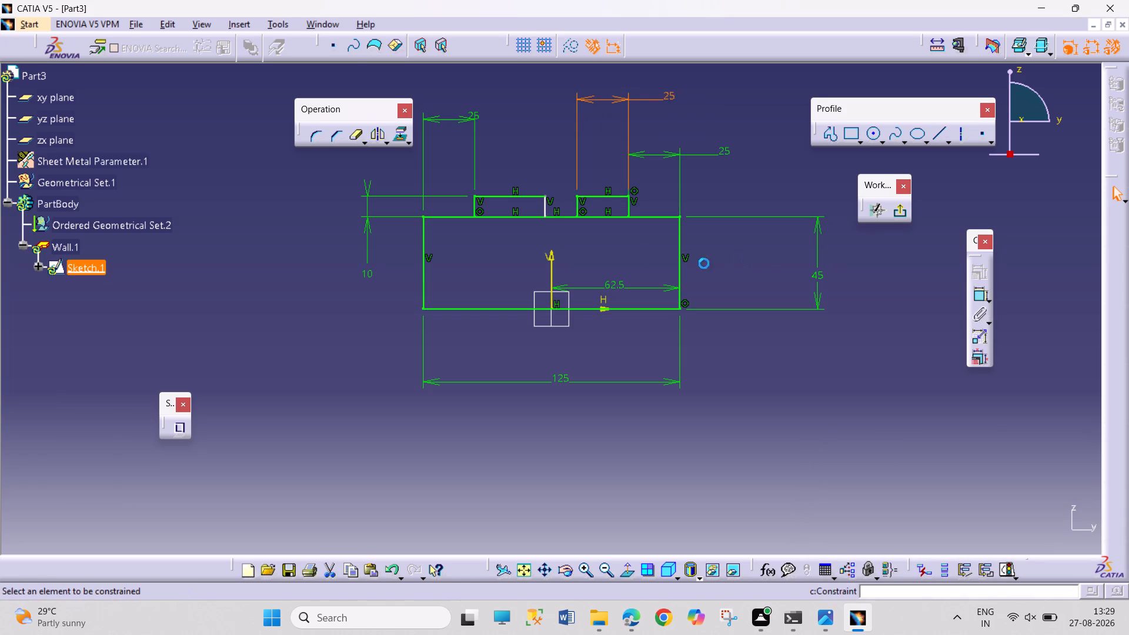
left_click(542, 209)
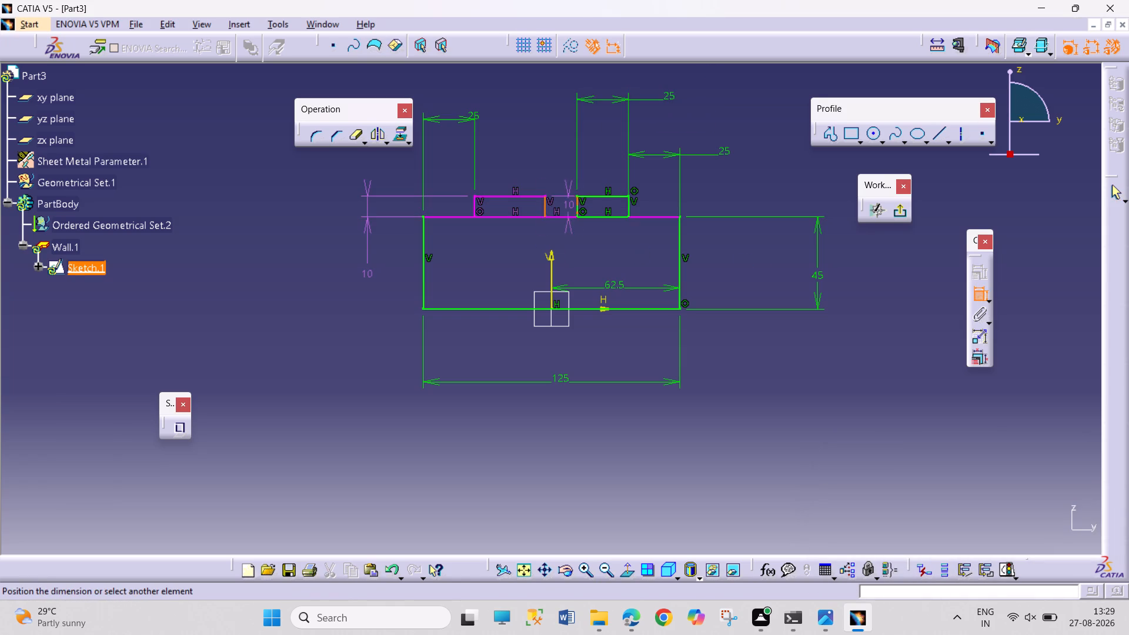
left_click(576, 208)
left_click(535, 119)
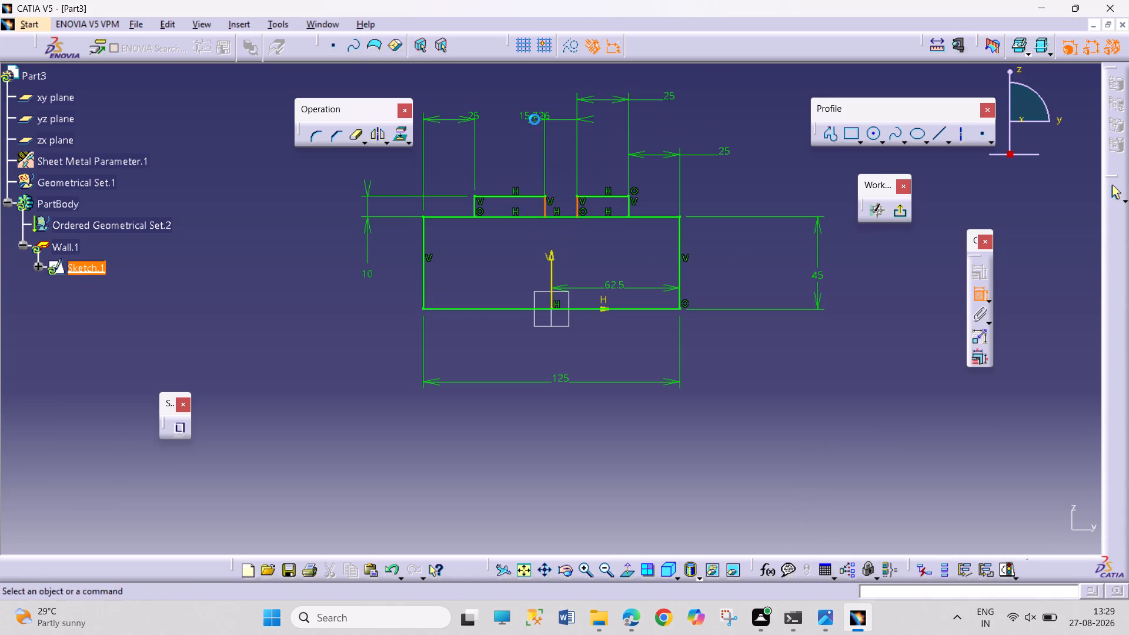
double_click(534, 113)
type("25")
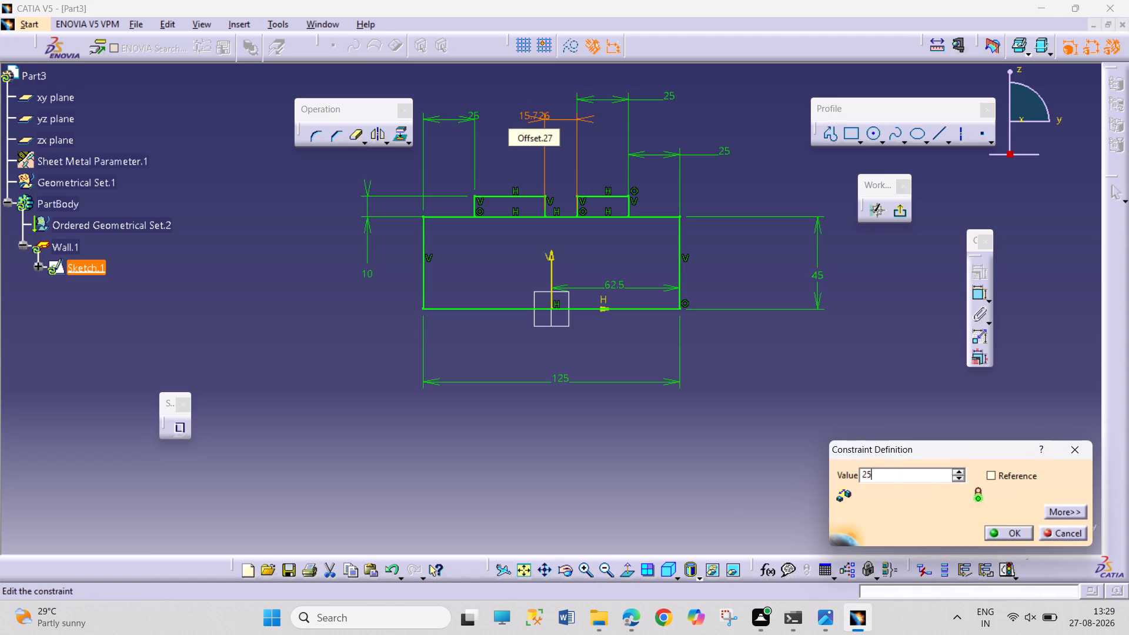
key("Return")
left_click(773, 177)
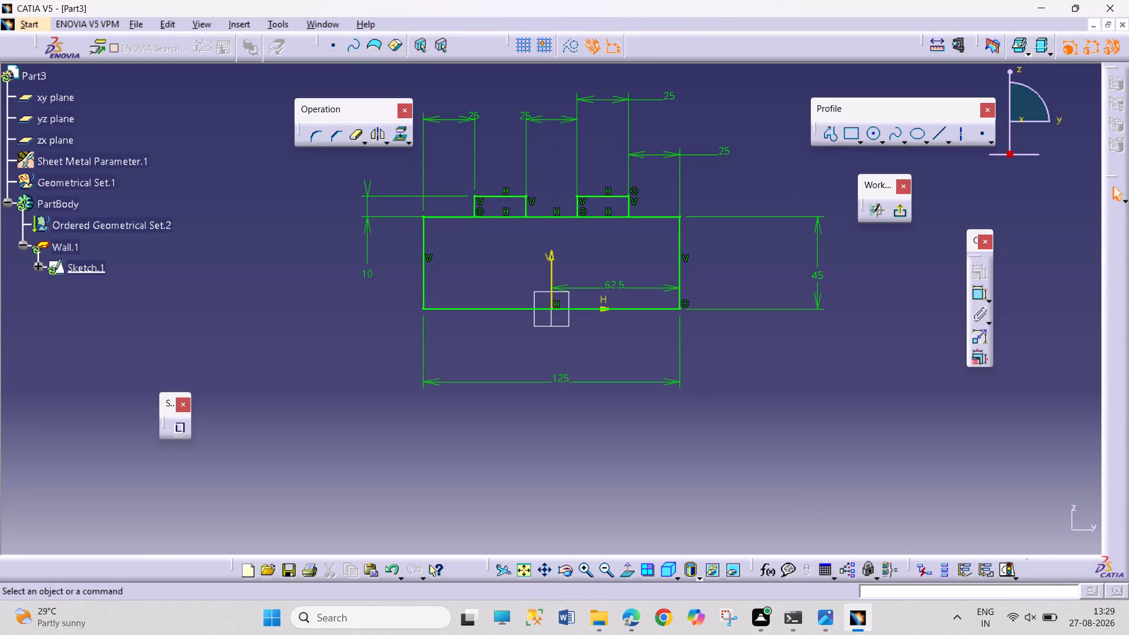
left_click(898, 208)
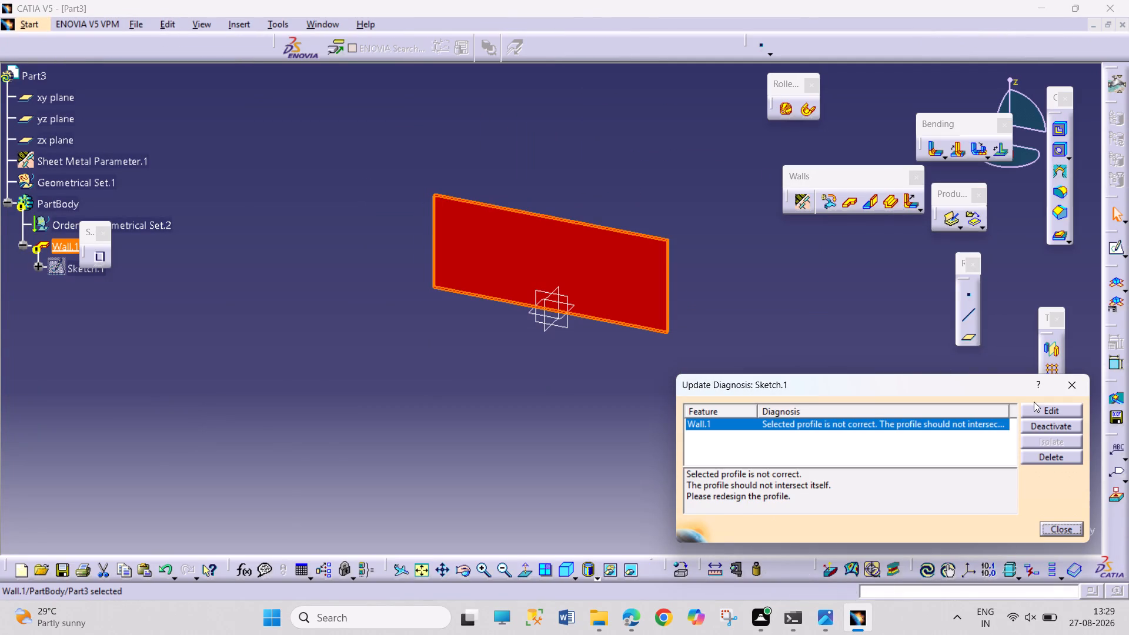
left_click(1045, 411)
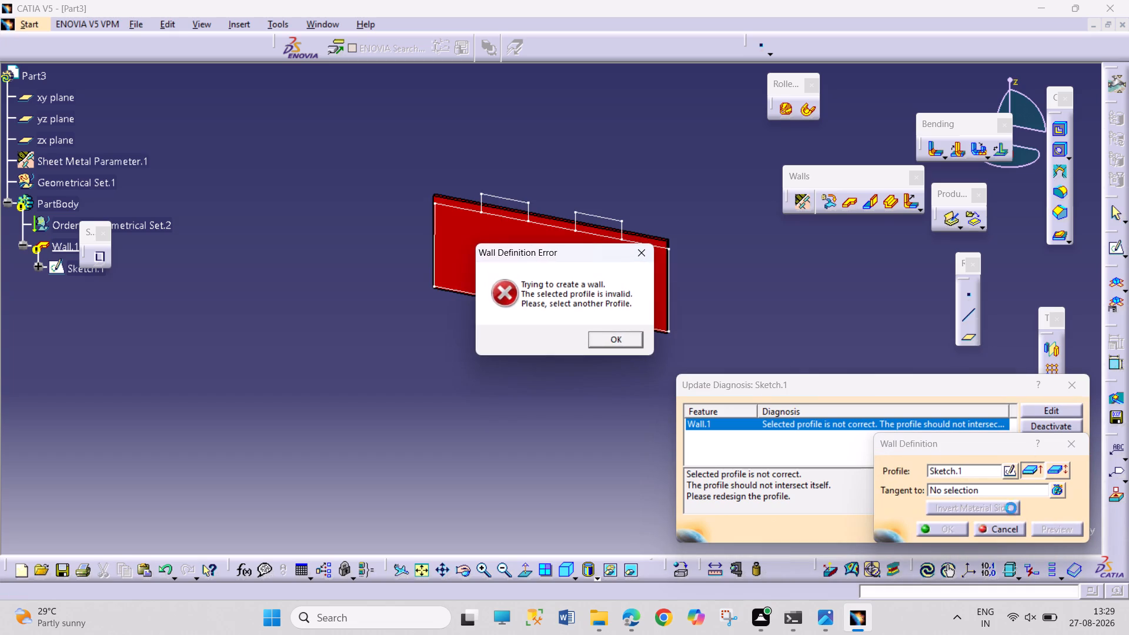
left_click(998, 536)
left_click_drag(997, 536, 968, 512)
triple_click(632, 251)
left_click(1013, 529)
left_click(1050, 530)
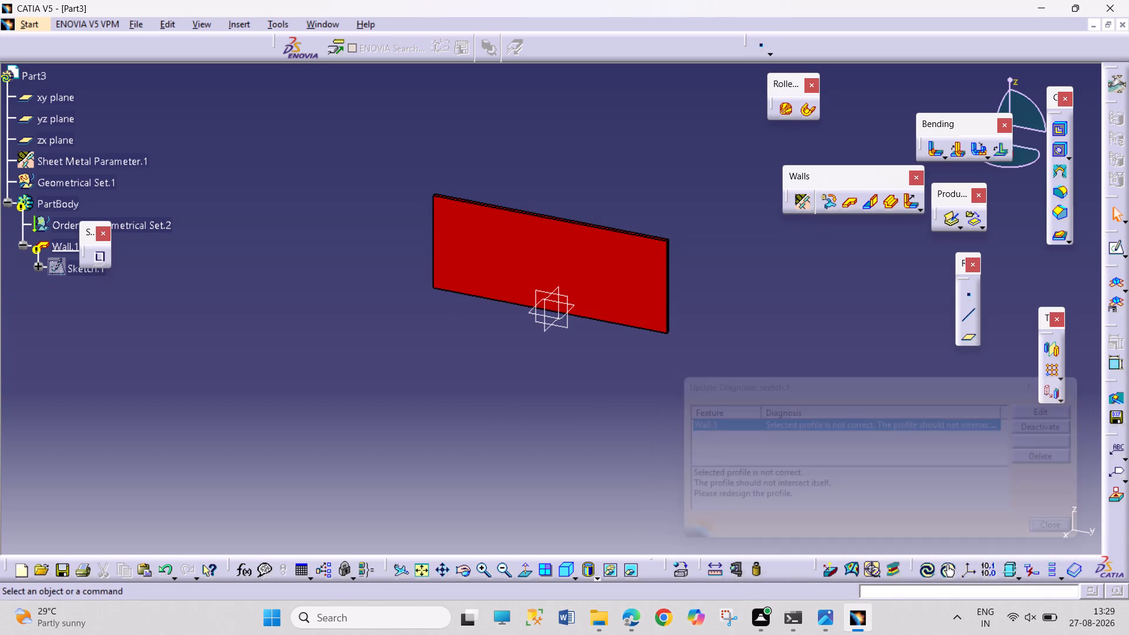
Reopen the wall's sketch and use Quick Trim to remove the rectangle's top-edge segments beneath both tabs.
double_click(49, 268)
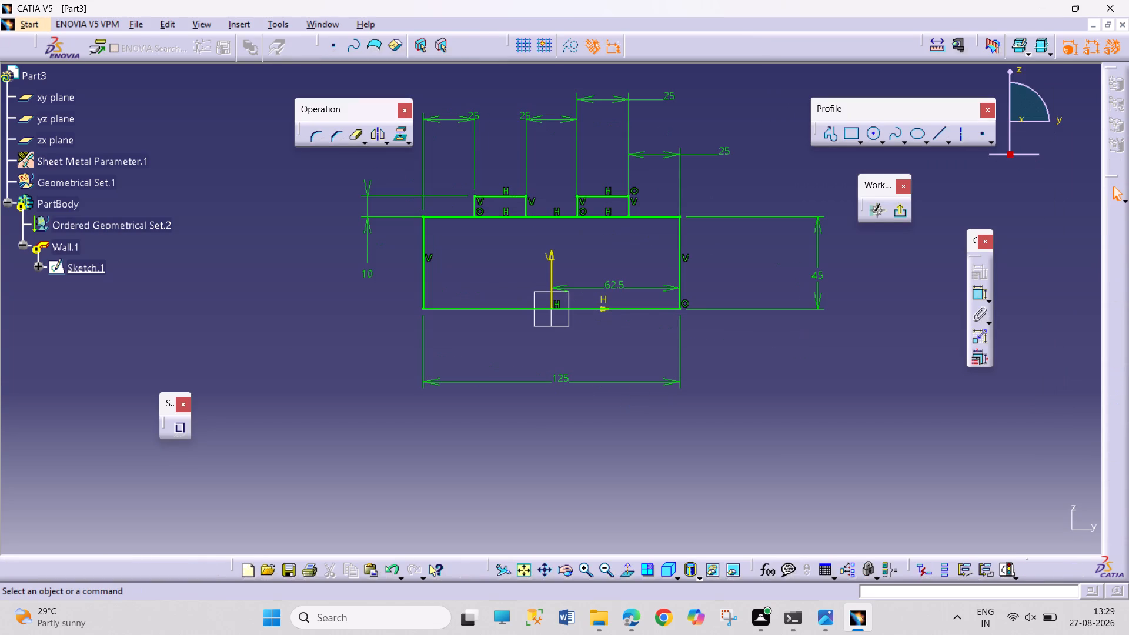
left_click(356, 139)
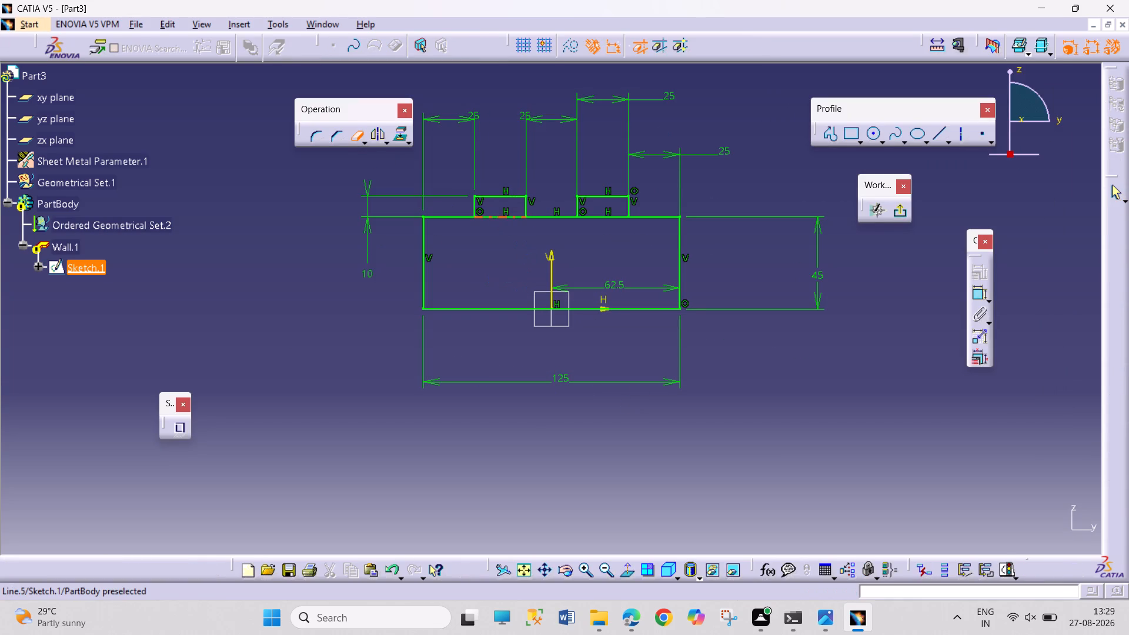
left_click(502, 216)
double_click(355, 141)
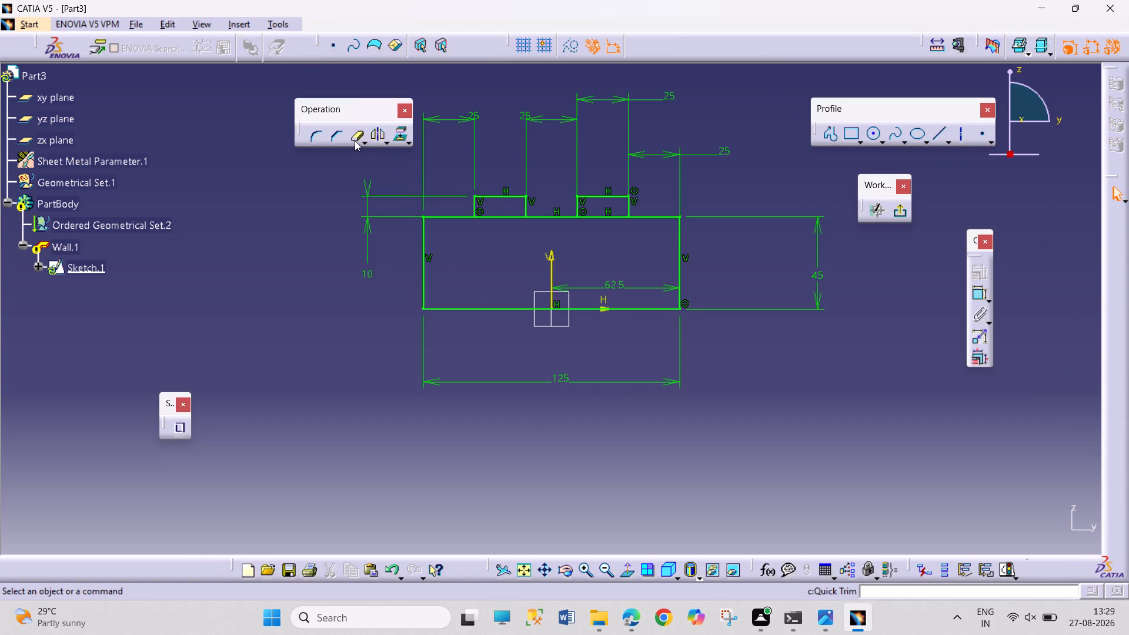
left_click(505, 219)
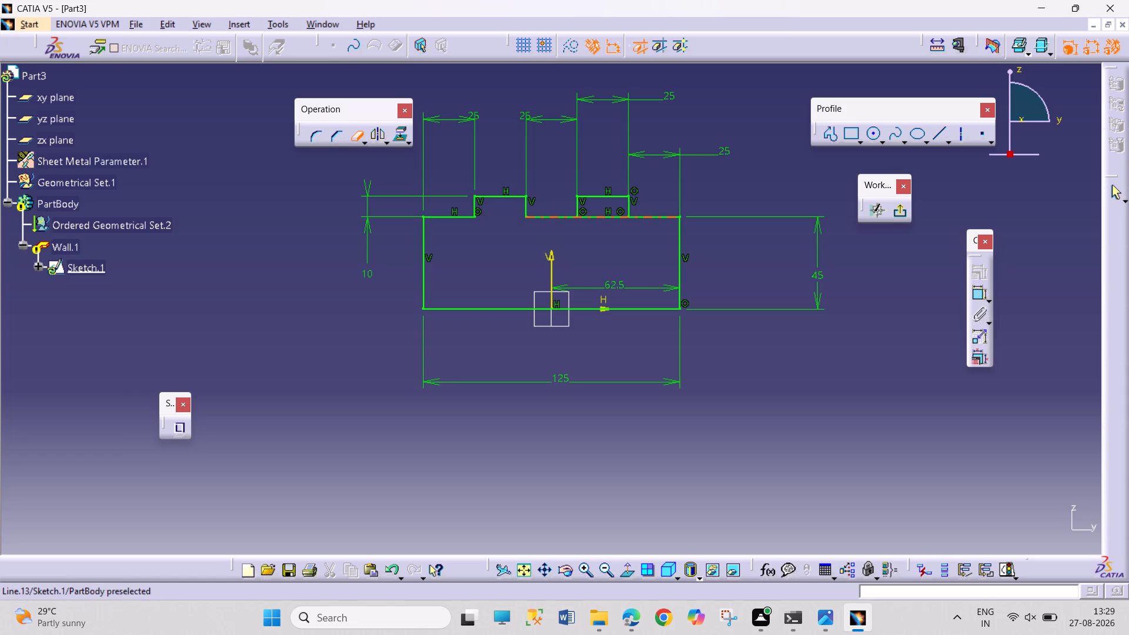
left_click(605, 216)
left_click(598, 215)
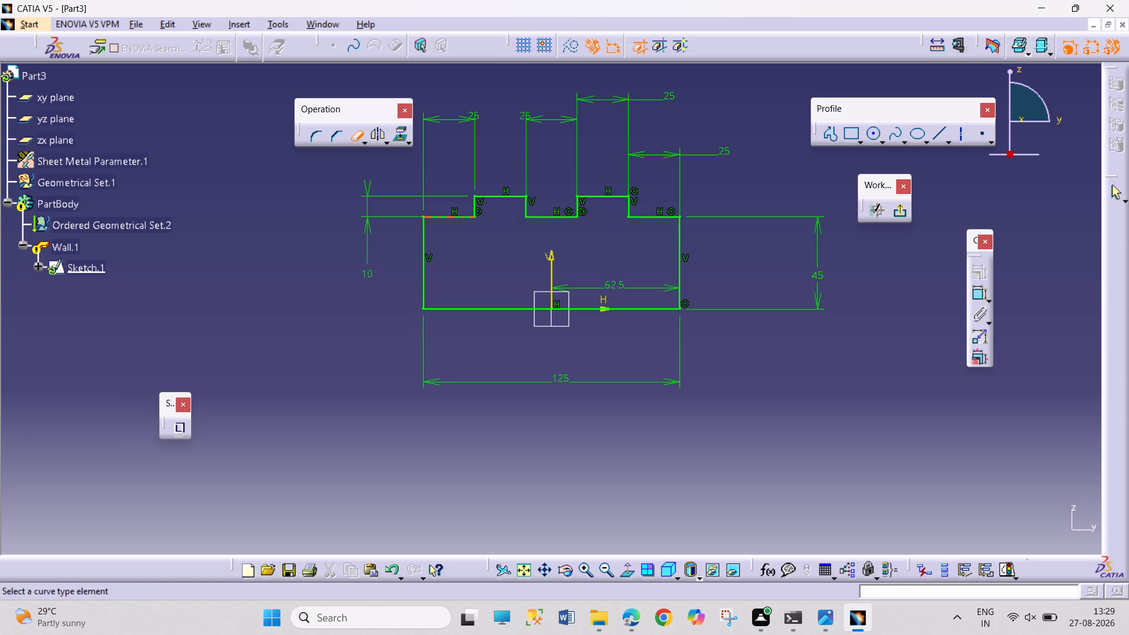
left_click(359, 132)
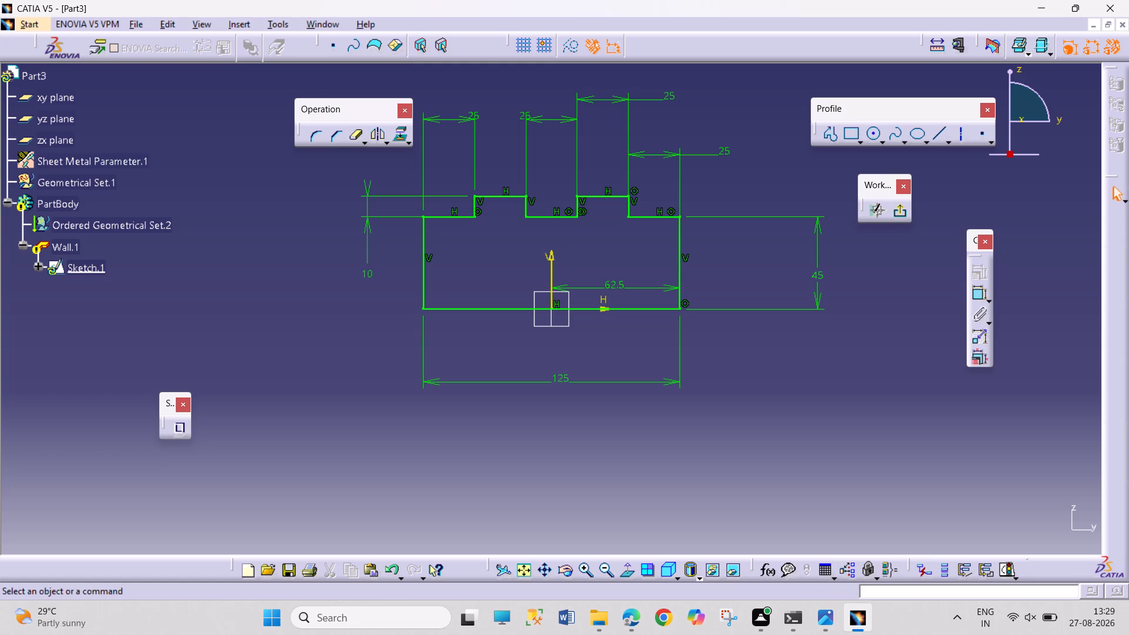
Draw a 75 mm horizontal line along the rectangle's top edge between the outer base corners of the two tabs.
left_click(934, 138)
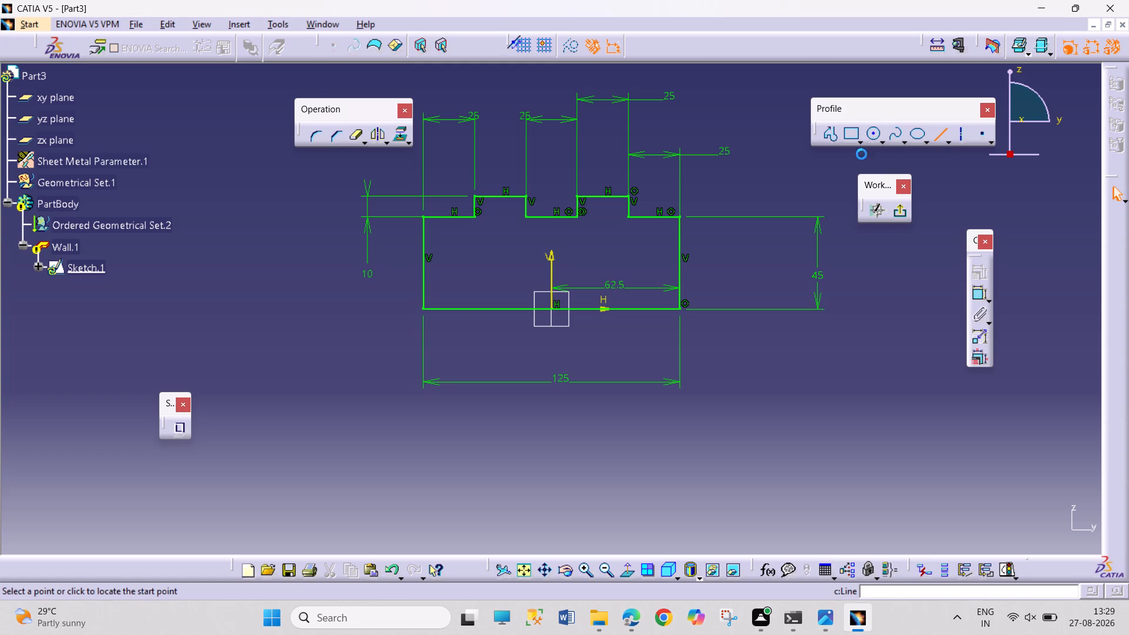
left_click(474, 215)
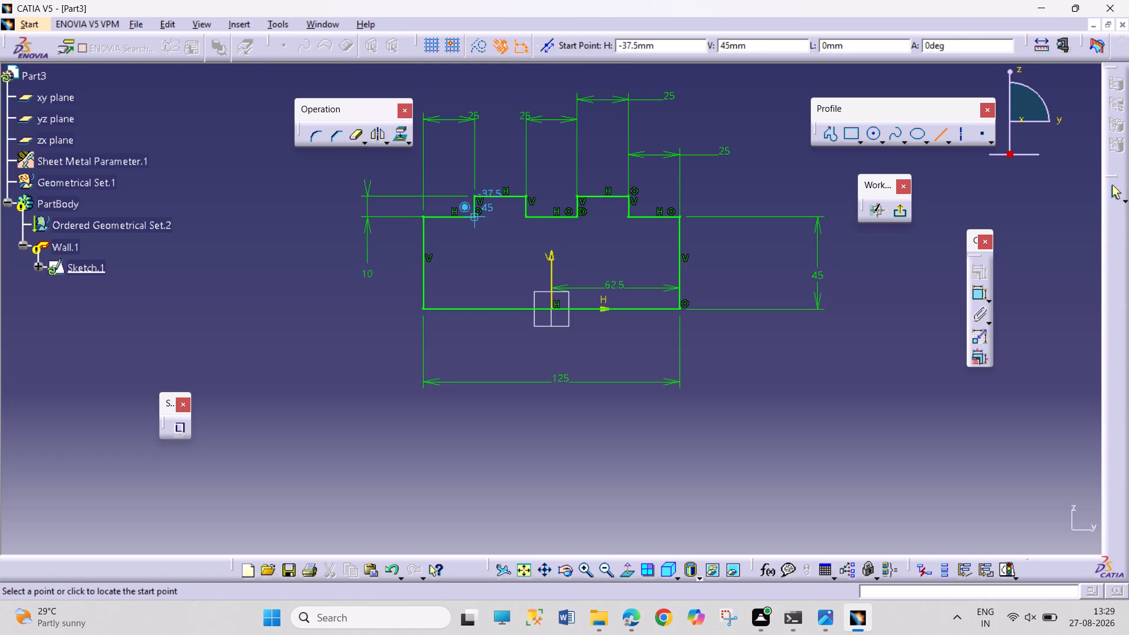
left_click(630, 217)
left_click(780, 203)
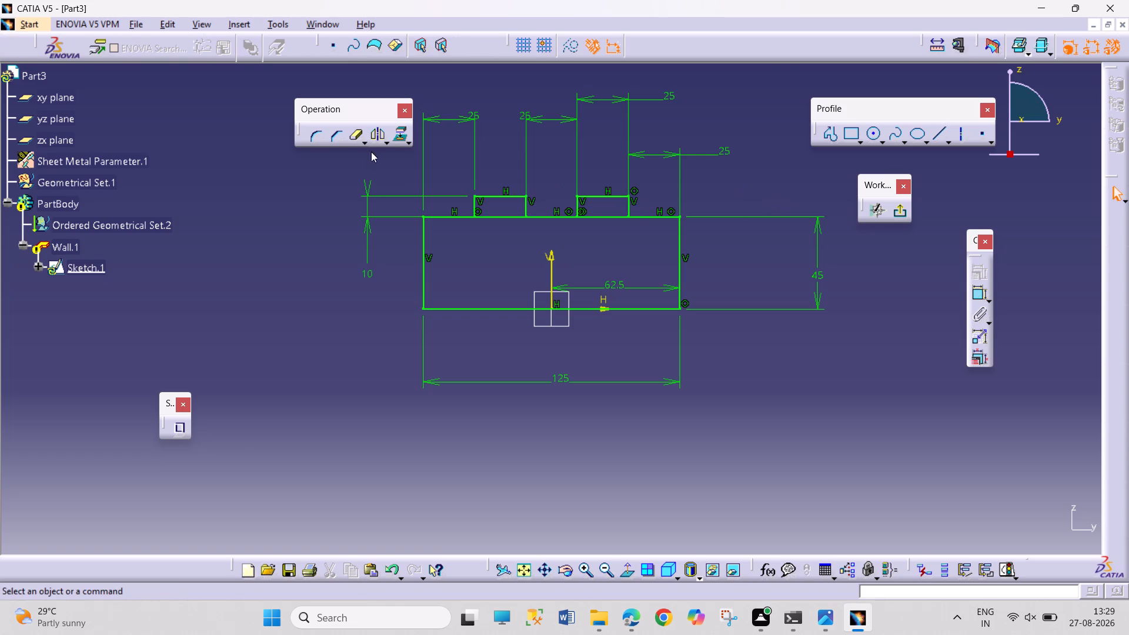
Remove both sides and the top edge of the first tab with Quick Trim, accepting the conversion of its length constraint to a distance.
double_click(356, 137)
left_click(475, 207)
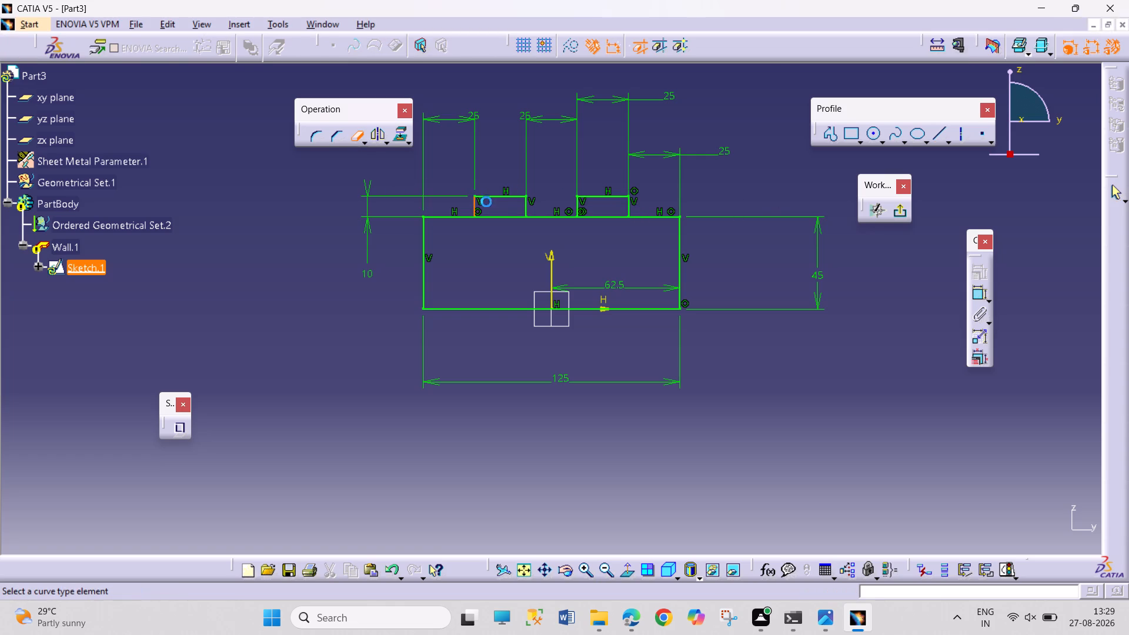
left_click(597, 343)
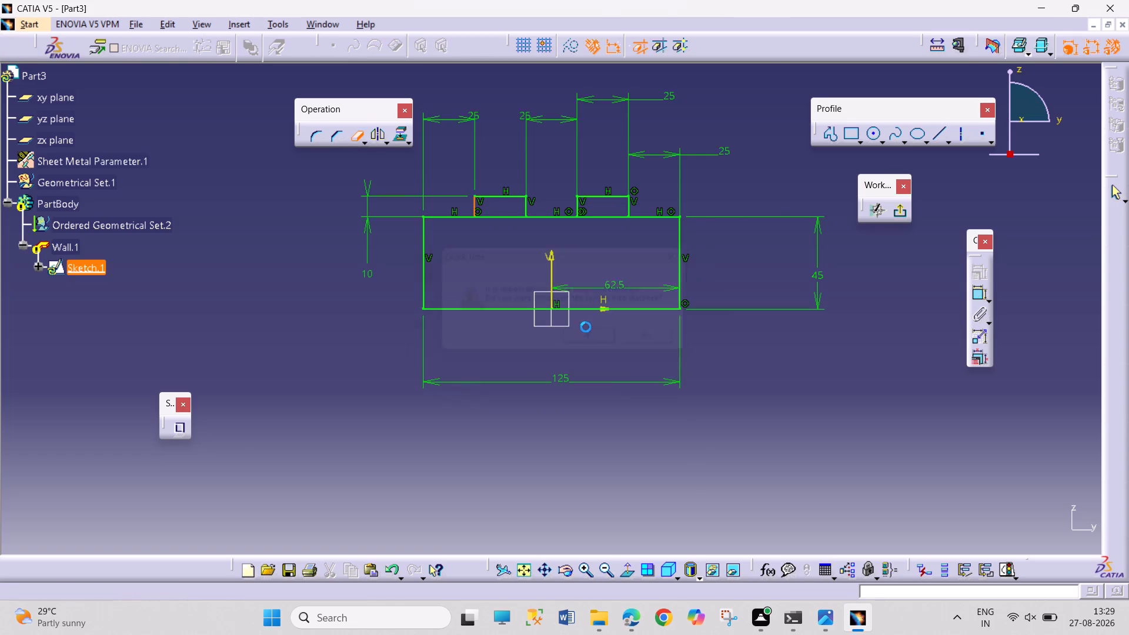
left_click(497, 192)
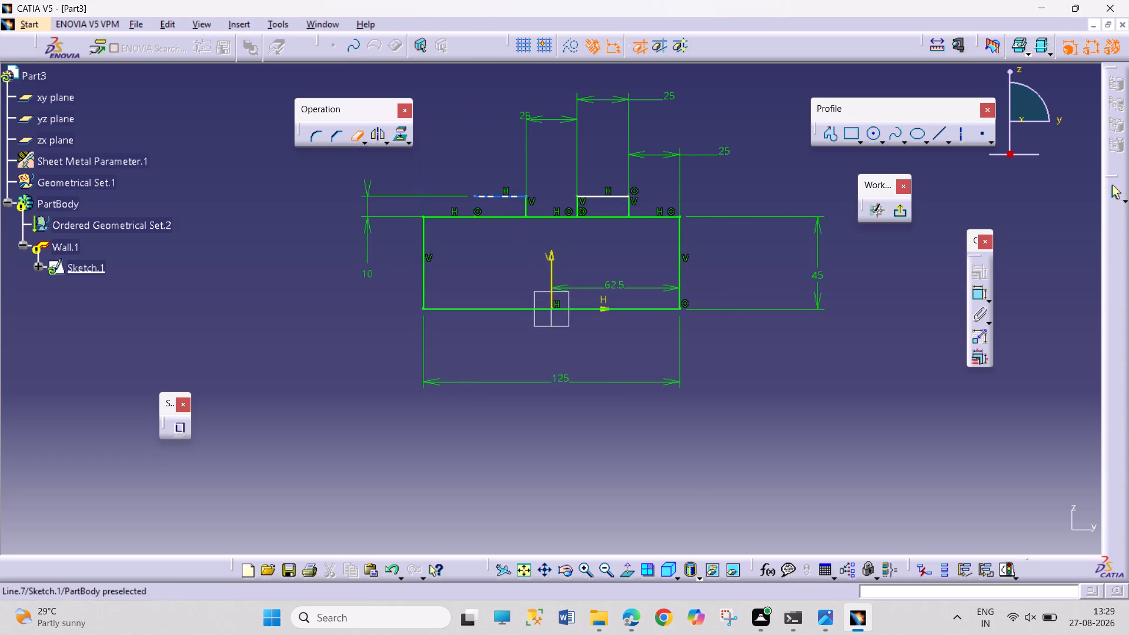
left_click(499, 196)
left_click(526, 205)
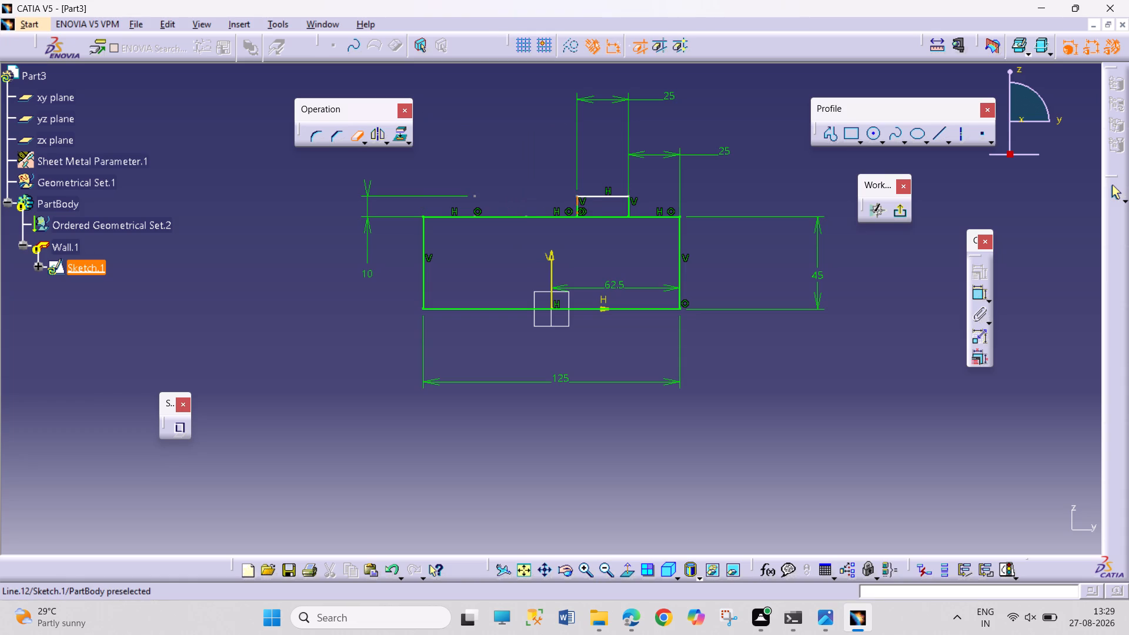
Remove both sides and the top edge of the second tab with Quick Trim, accepting the length conversion, and exit the sketch.
left_click(575, 208)
left_click(610, 198)
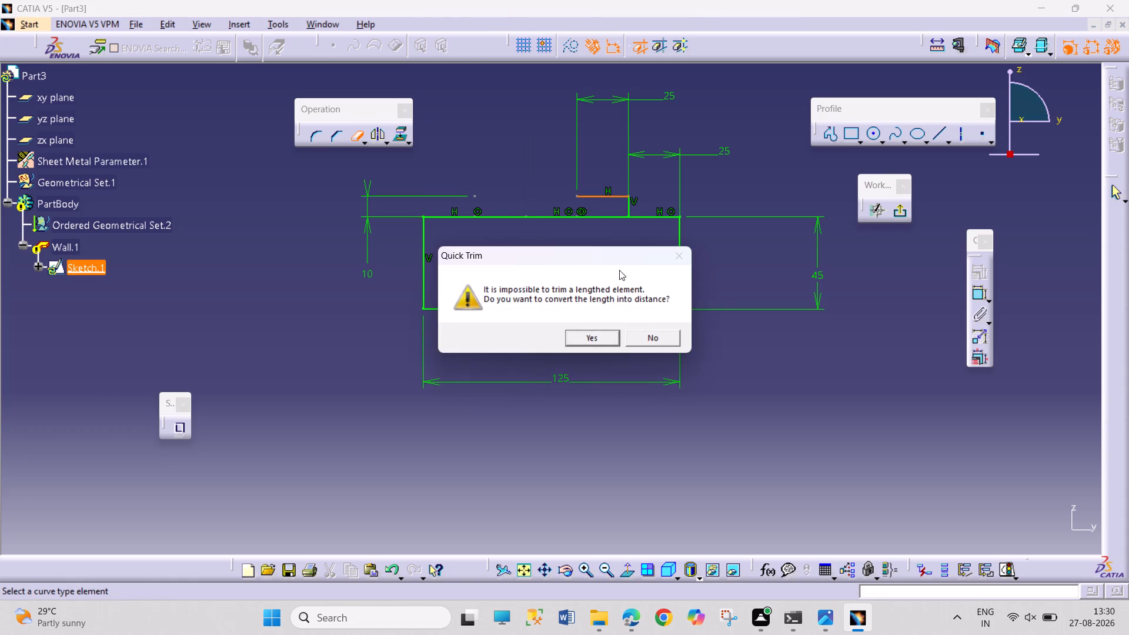
left_click(600, 336)
left_click(629, 209)
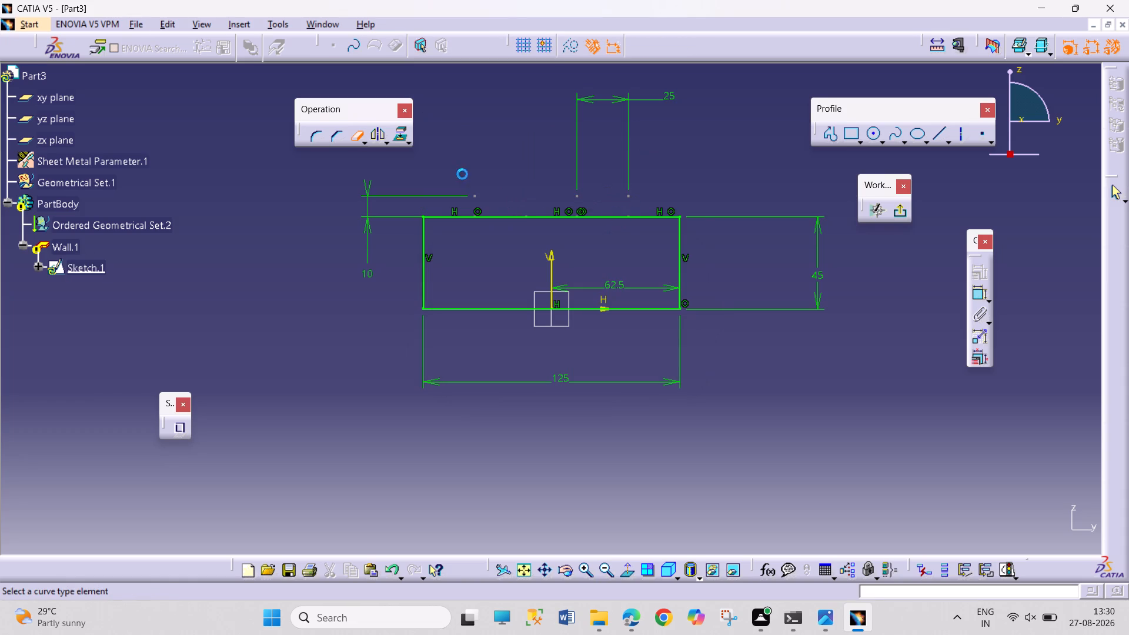
left_click(349, 136)
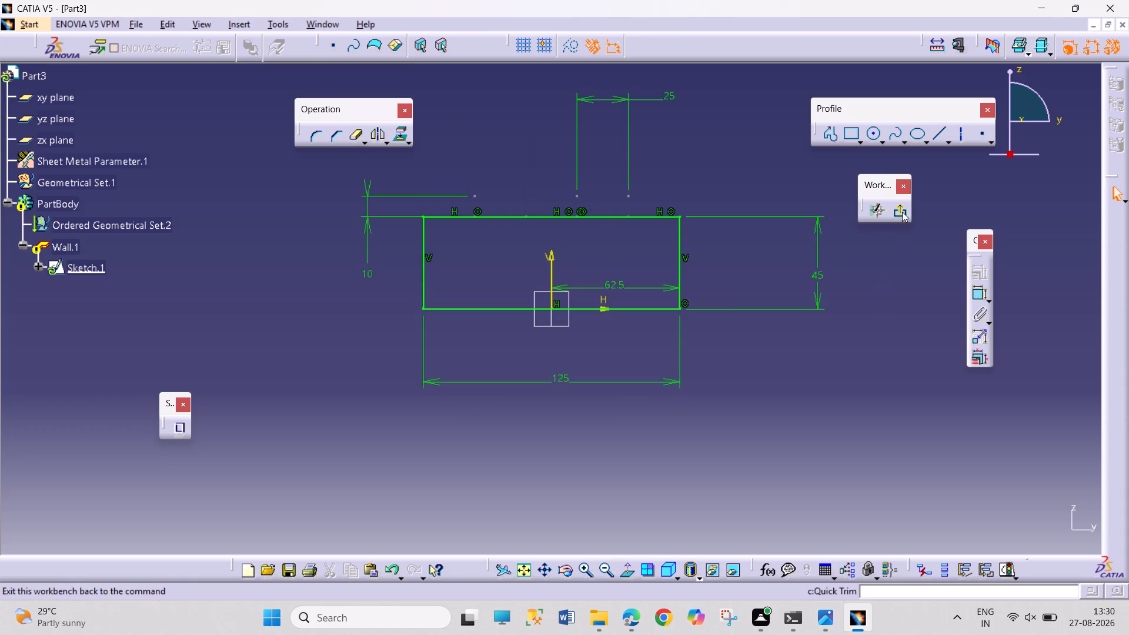
left_click(902, 212)
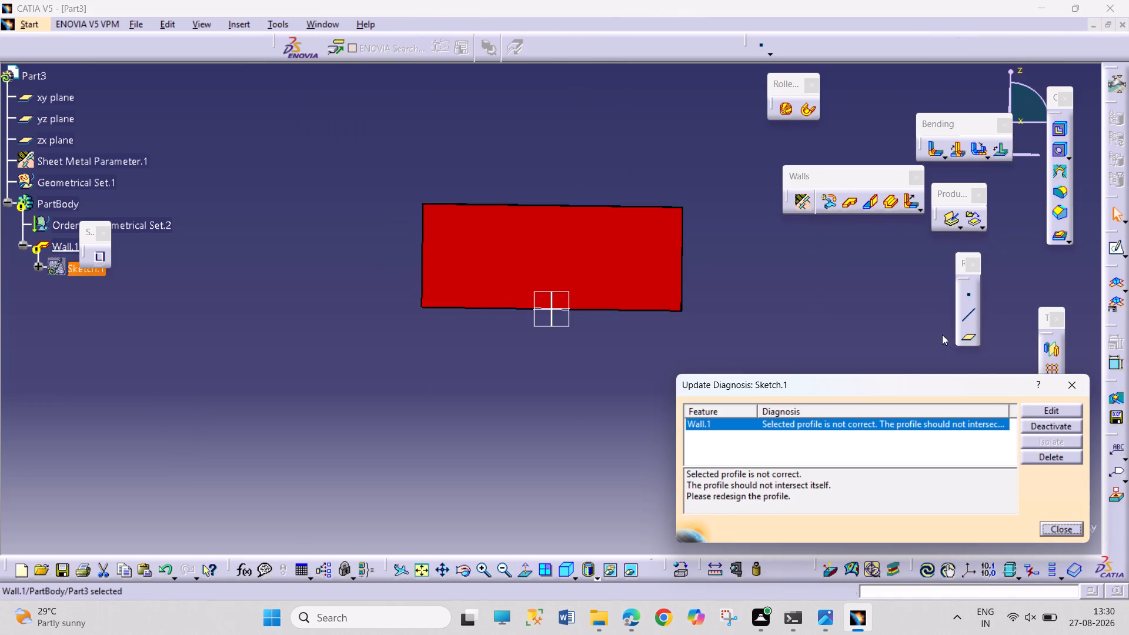
left_click(1049, 526)
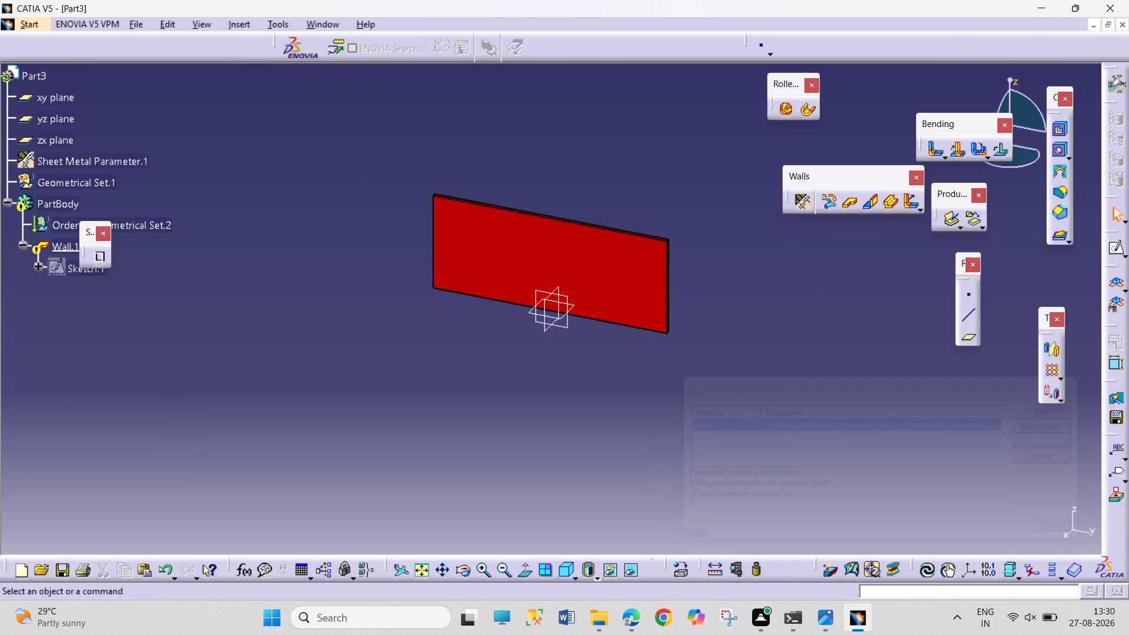
Reopen the wall's sketch and delete the three leftover tab corner points above the rectangle.
triple_click(52, 268)
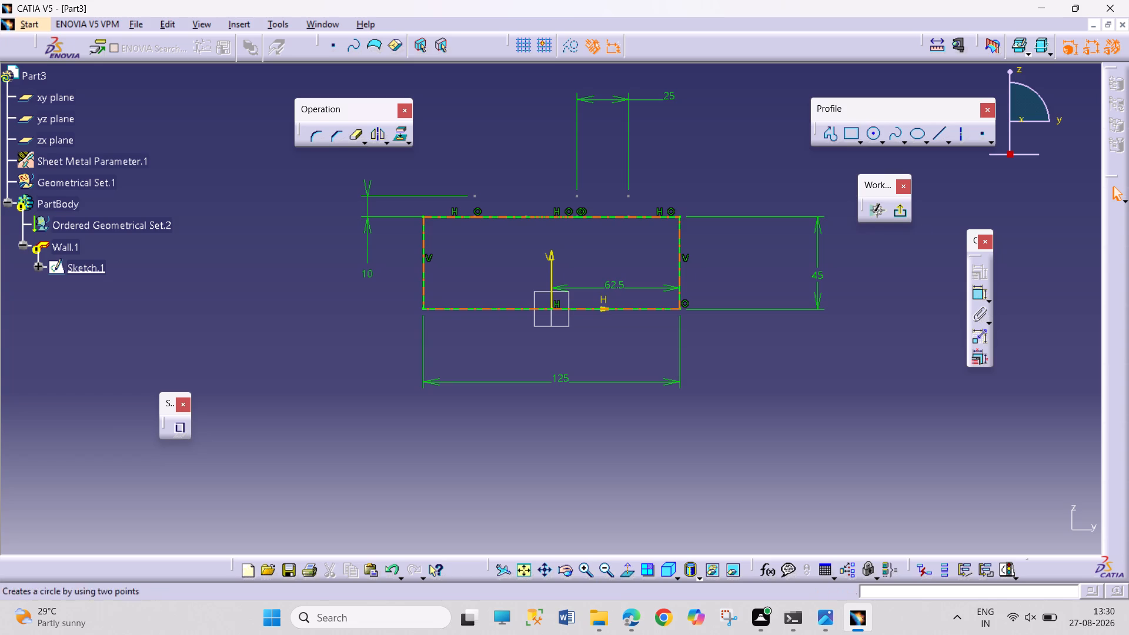
right_click(628, 198)
left_click(703, 397)
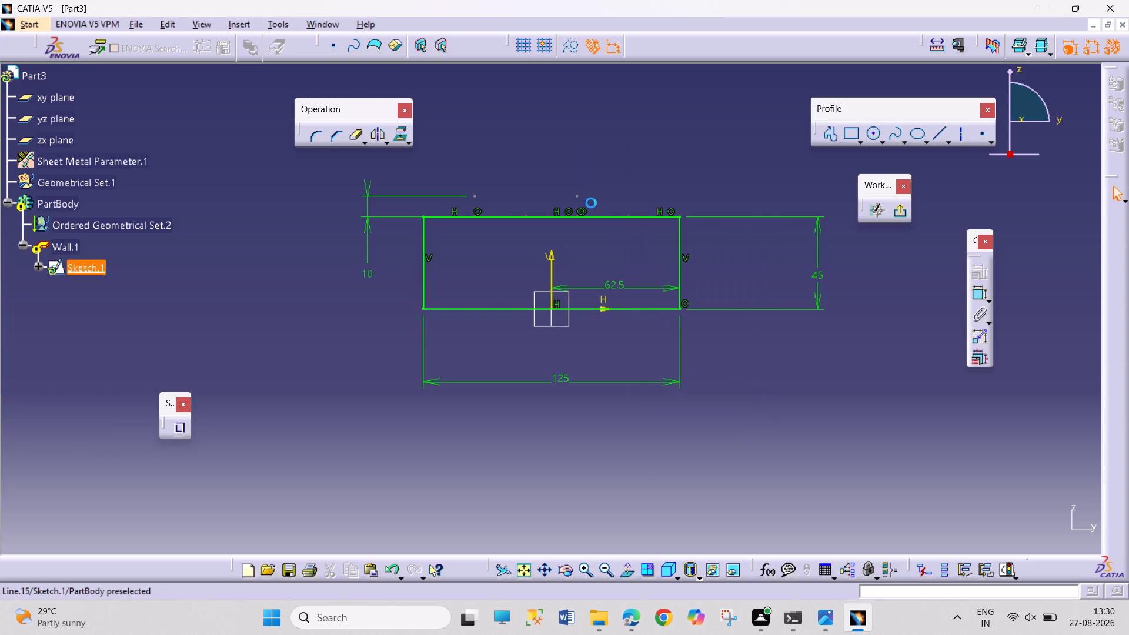
right_click(574, 197)
left_click_drag(629, 398, 627, 390)
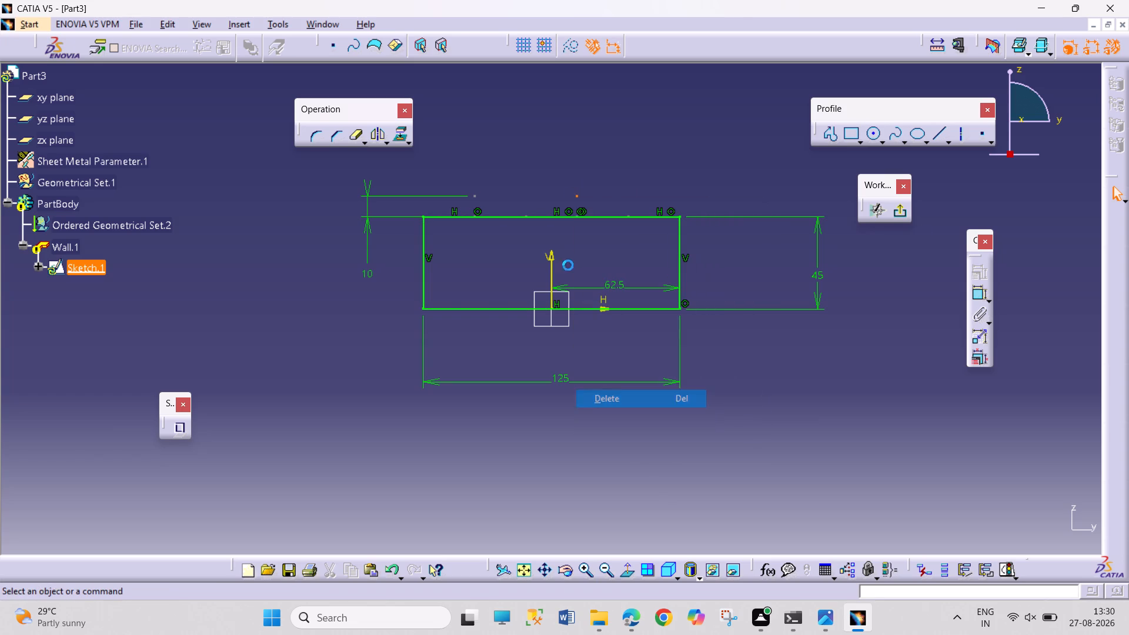
right_click(475, 195)
left_click(541, 396)
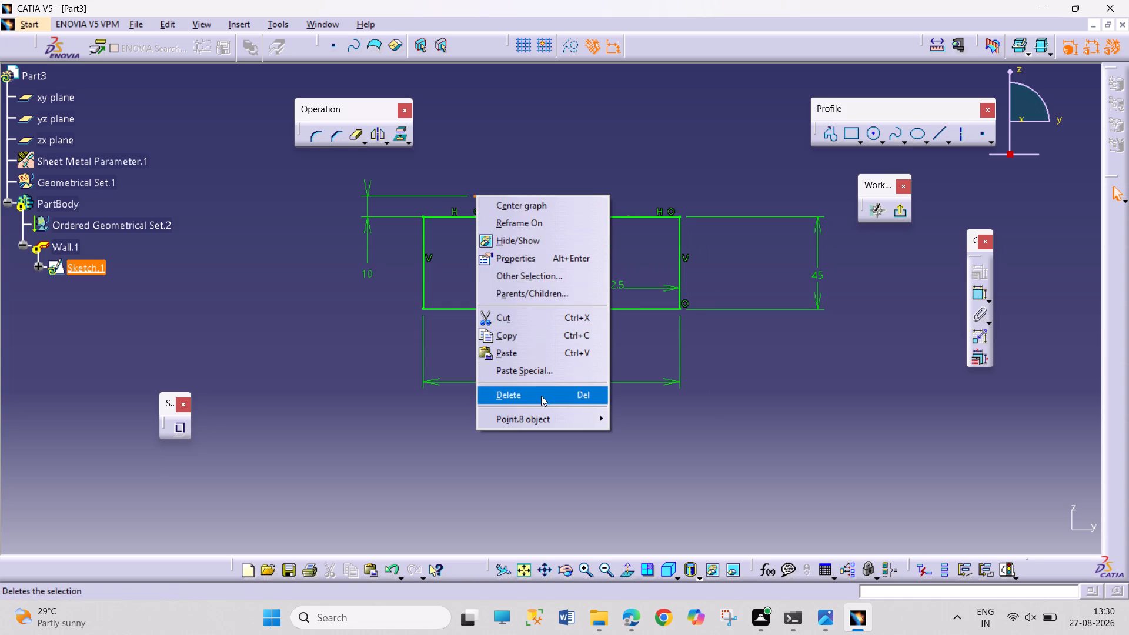
Use Quick Trim on the overlapping line along the rectangle's top edge and exit the sketch to update the wall.
left_click(355, 135)
left_click(529, 216)
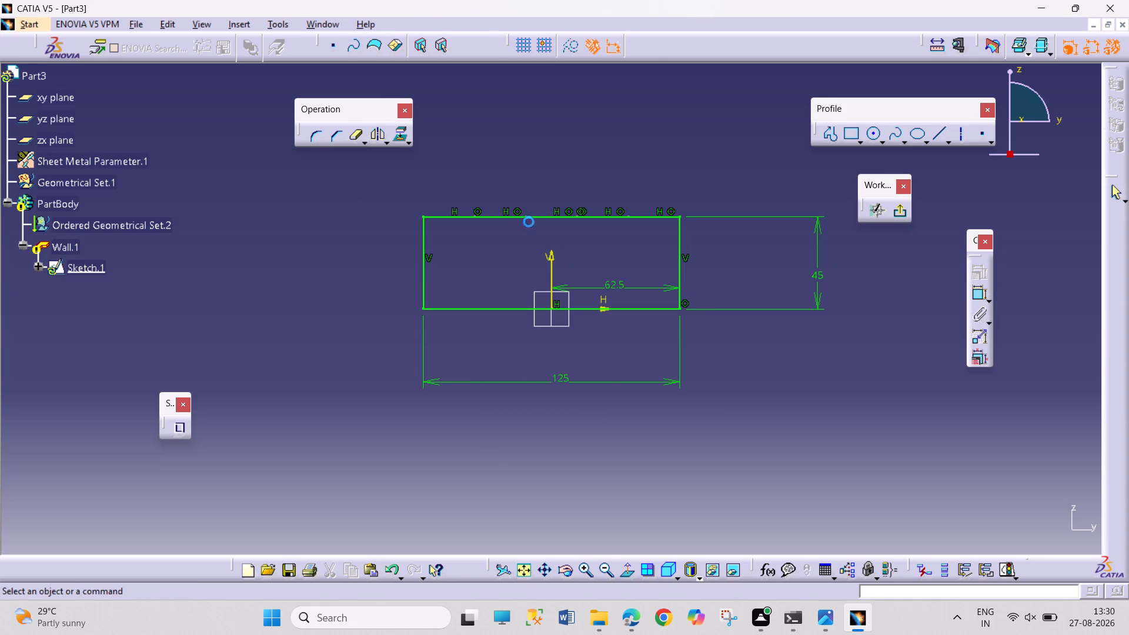
left_click(897, 217)
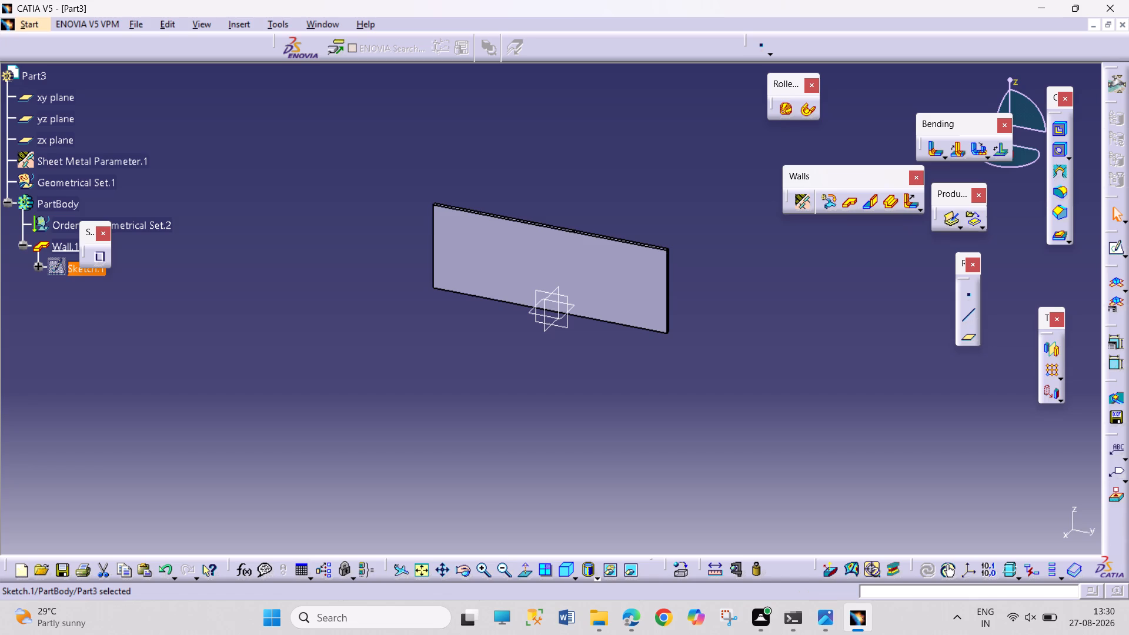
Start a new sketch on the wall's large front face and draw a first tab rectangle about 33 × 23 mm above its top edge.
left_click(616, 291)
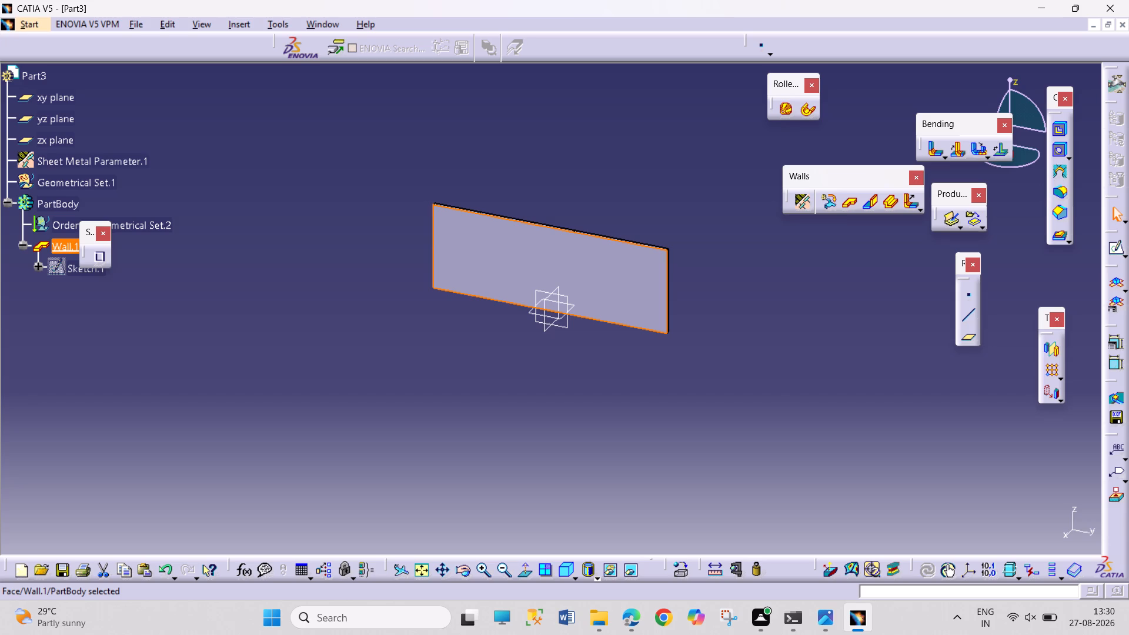
left_click(700, 435)
left_click(642, 299)
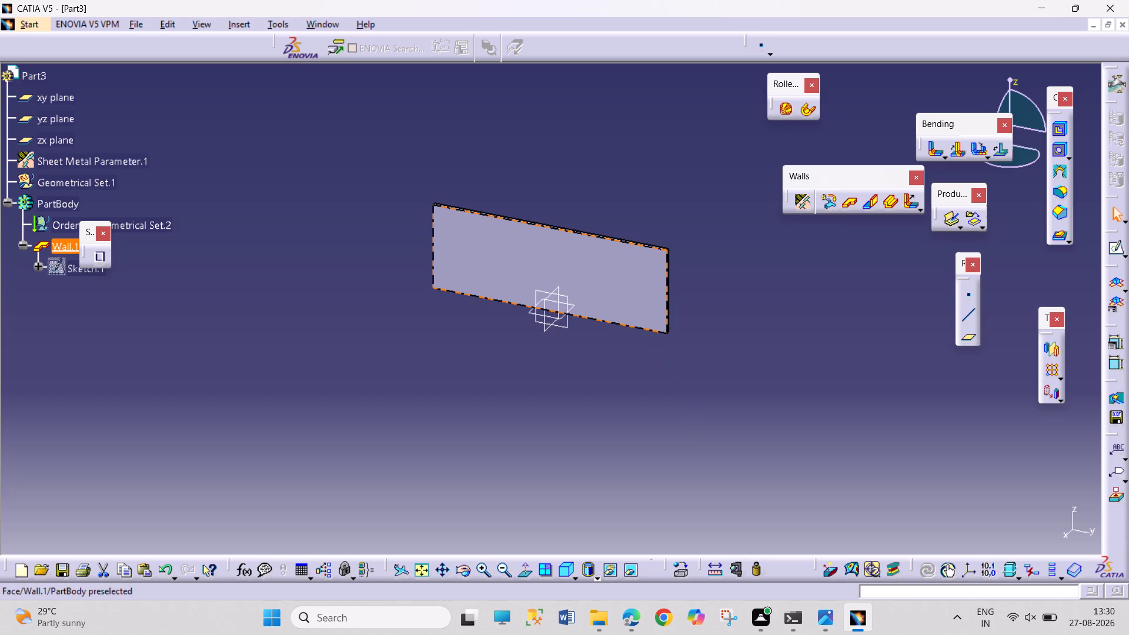
left_click(1112, 248)
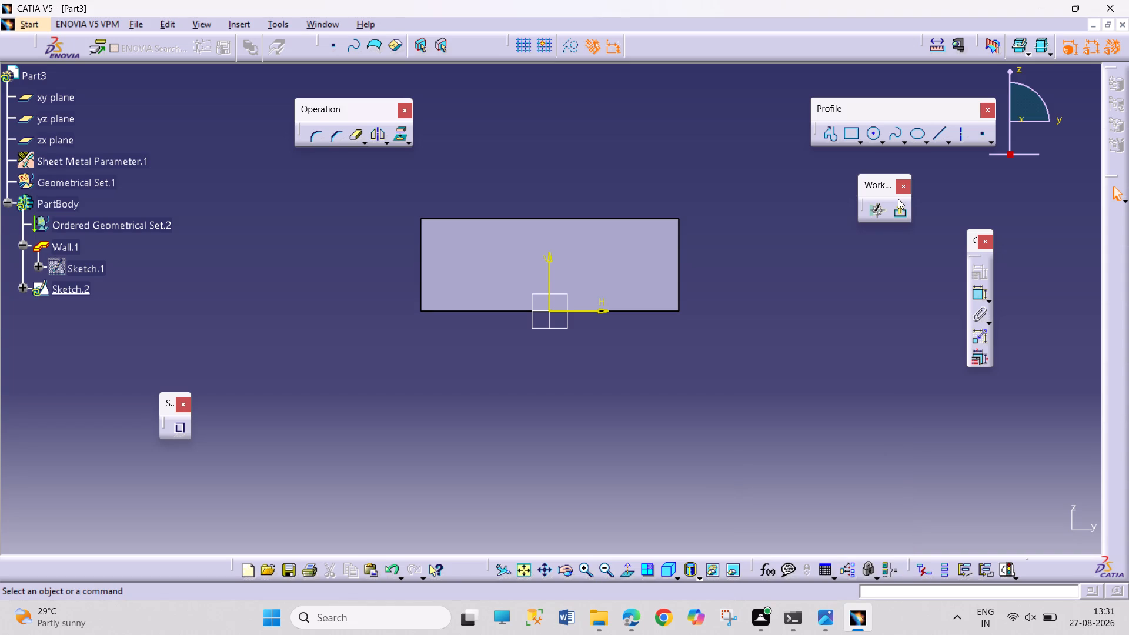
left_click(850, 134)
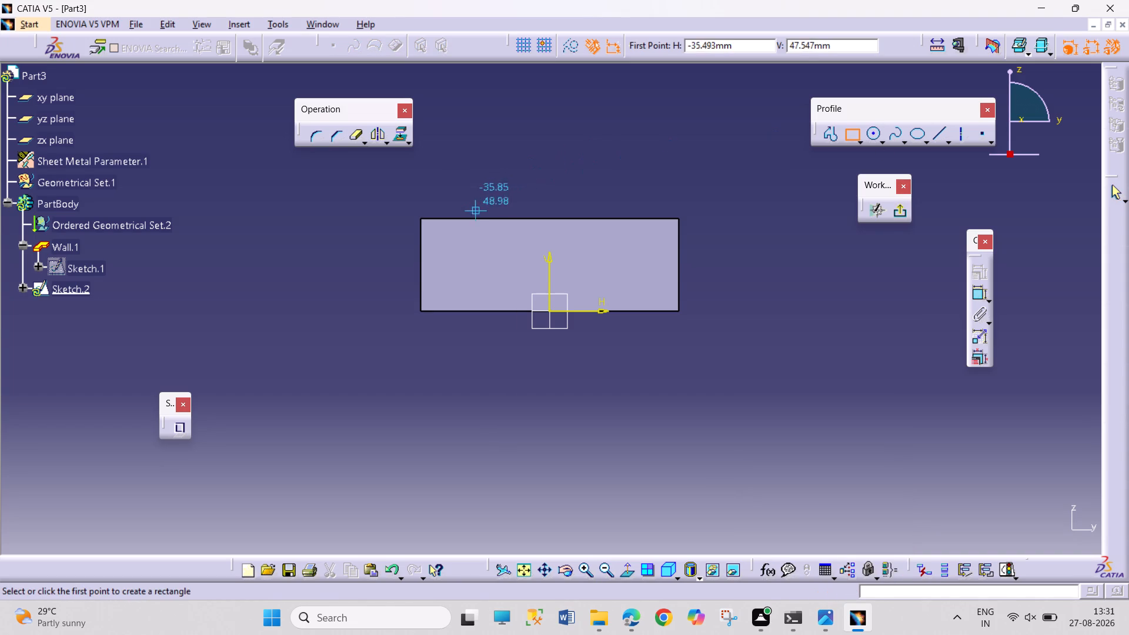
left_click(469, 216)
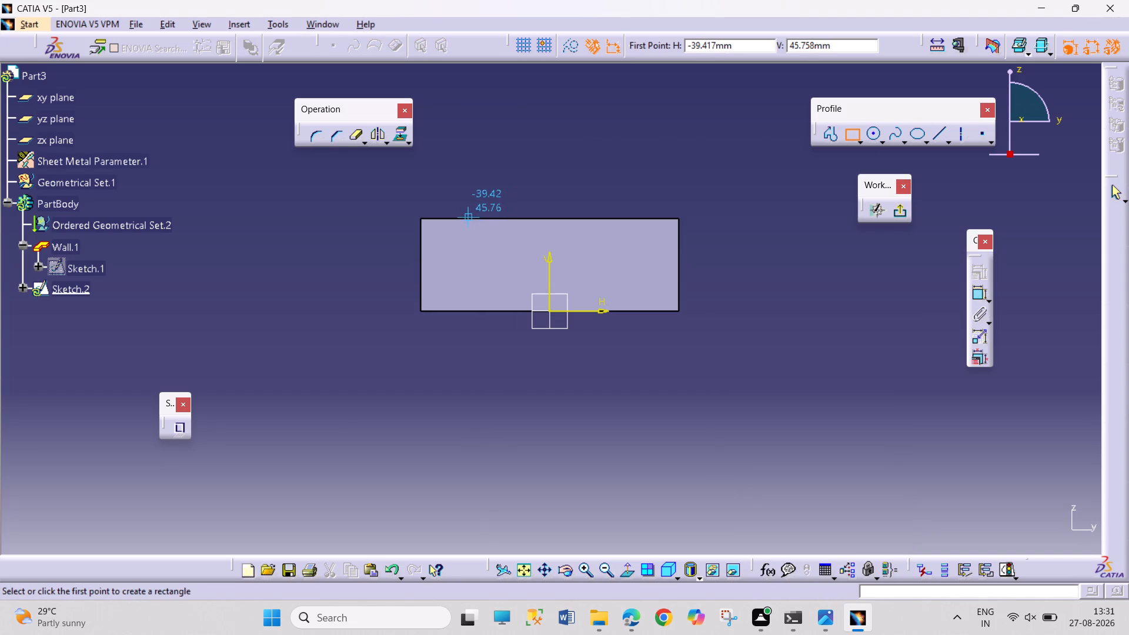
left_click(537, 168)
Draw a second tab rectangle about 27 mm wide beside the first, with its top and bottom aligned to the first rectangle's.
left_click(849, 132)
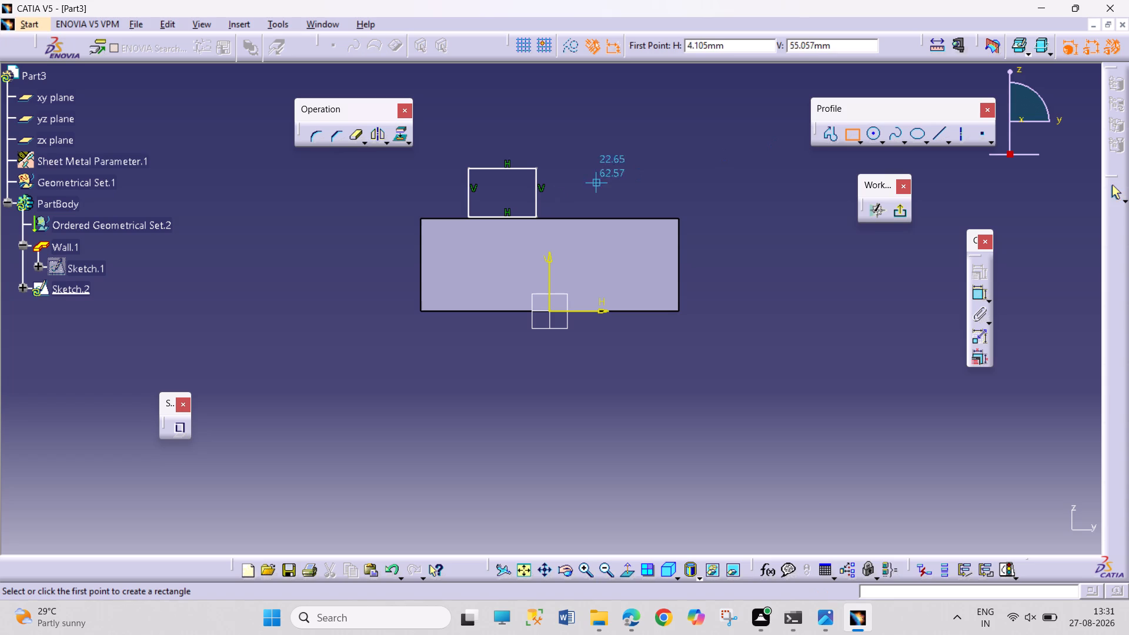
left_click(602, 166)
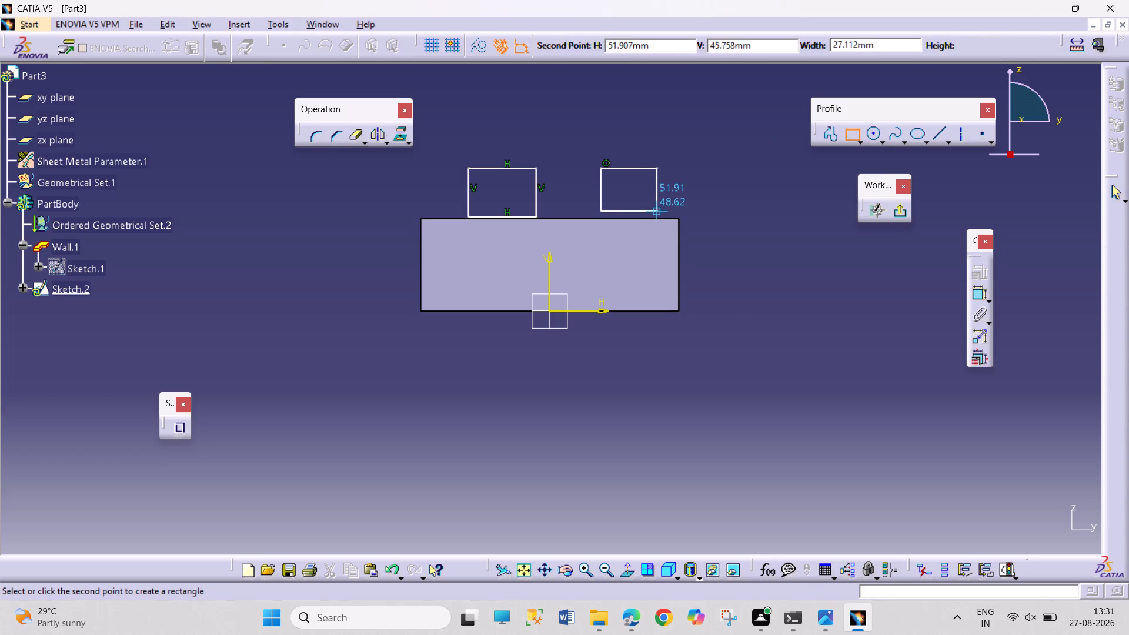
left_click(656, 213)
left_click(763, 210)
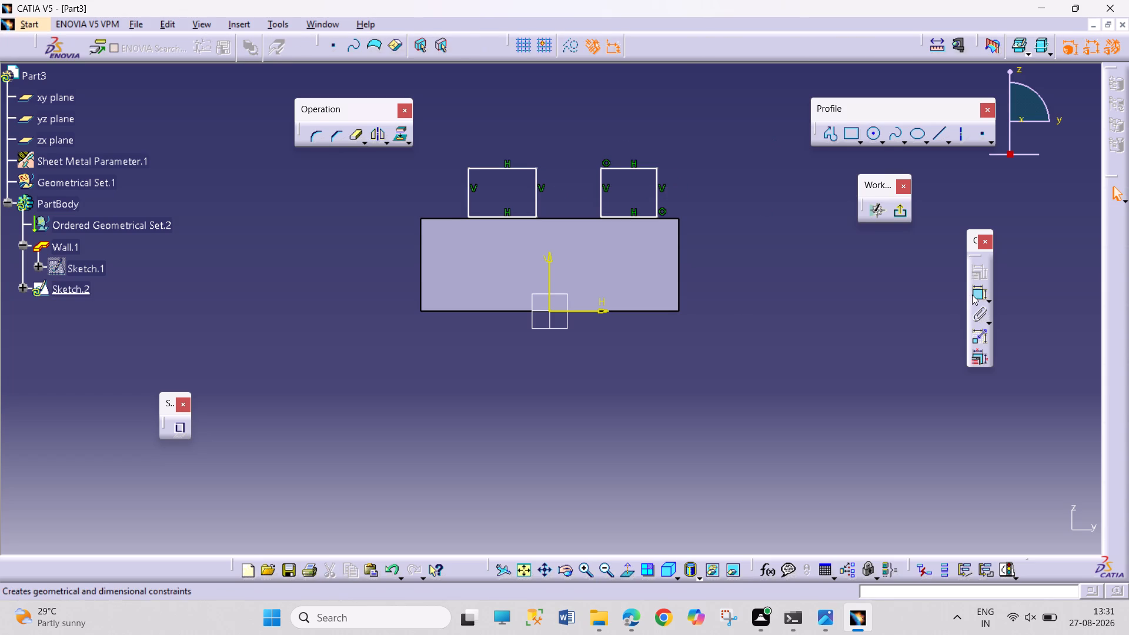
Dimension the width of the first tab rectangle and set it to 25 mm.
left_click(972, 295)
left_click(486, 219)
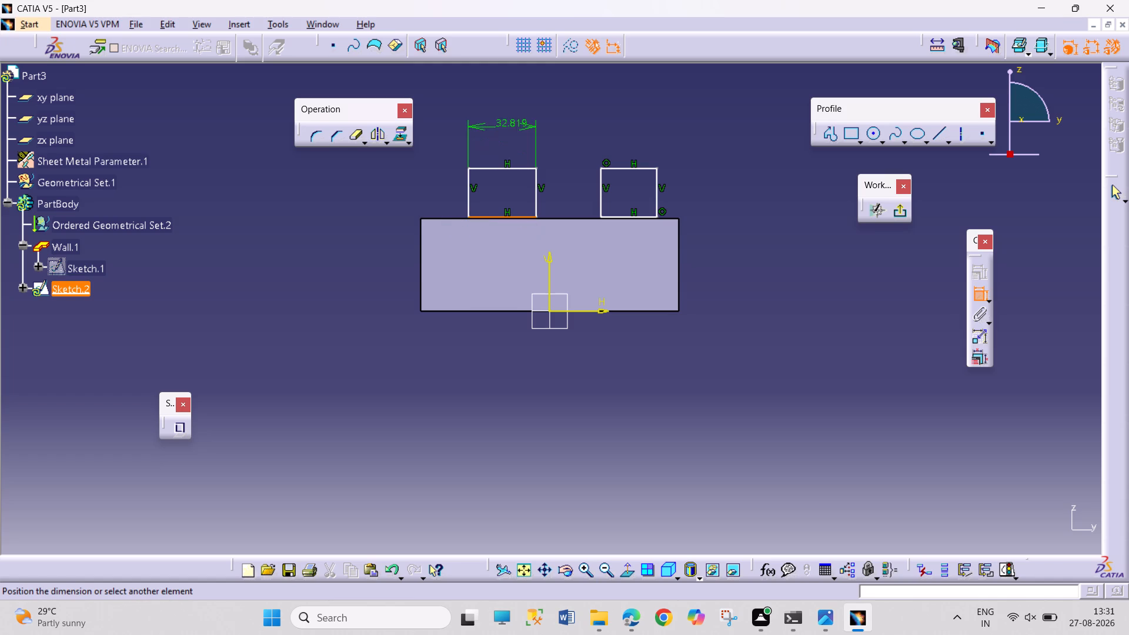
left_click(517, 122)
double_click(517, 117)
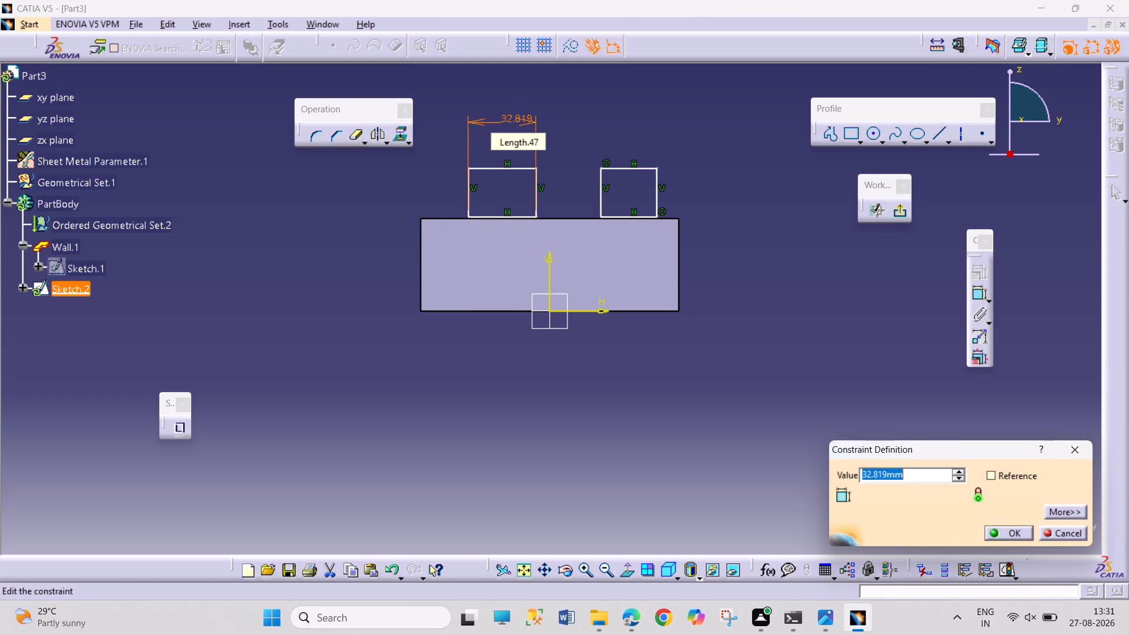
type("25")
key("Return")
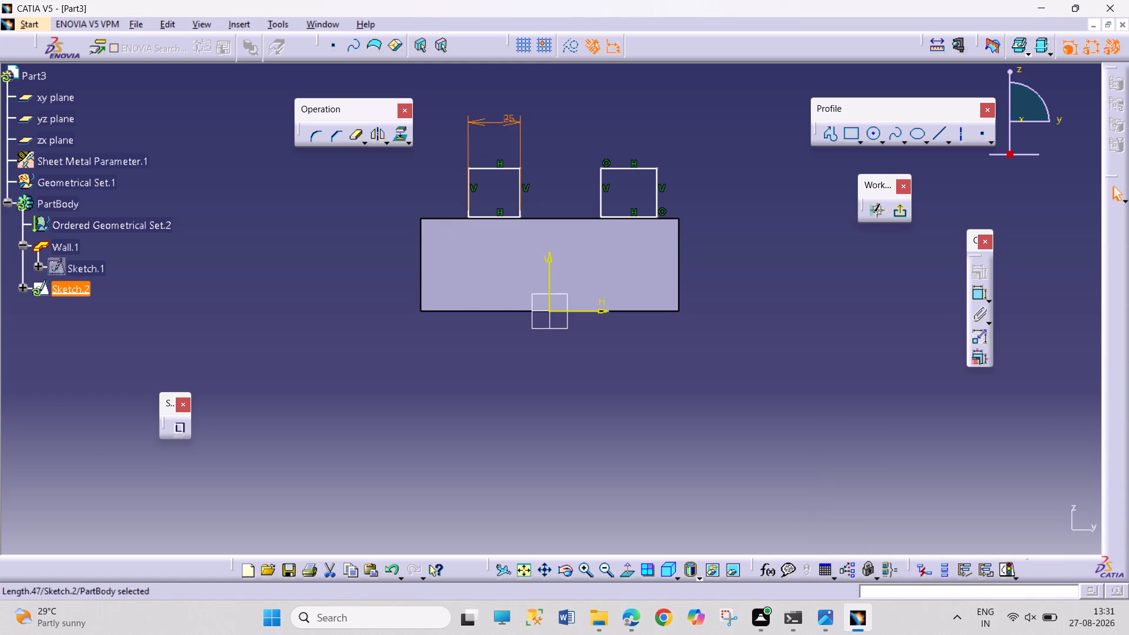
Dimension the width of the second tab rectangle and set it to 25 mm.
left_click(973, 297)
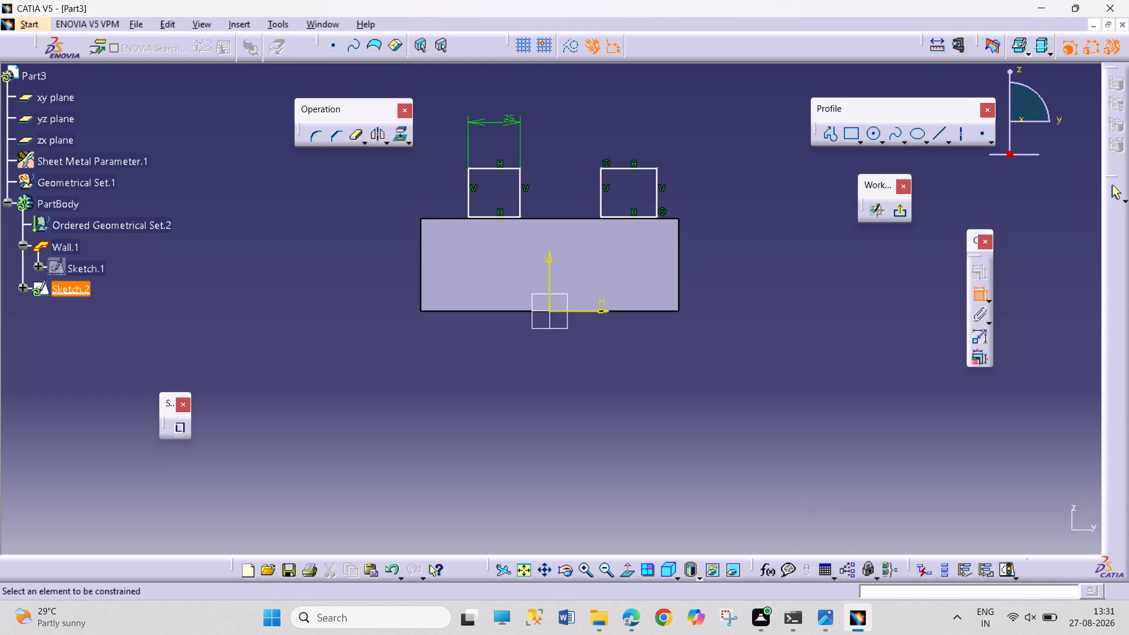
left_click(649, 169)
left_click(714, 142)
double_click(716, 136)
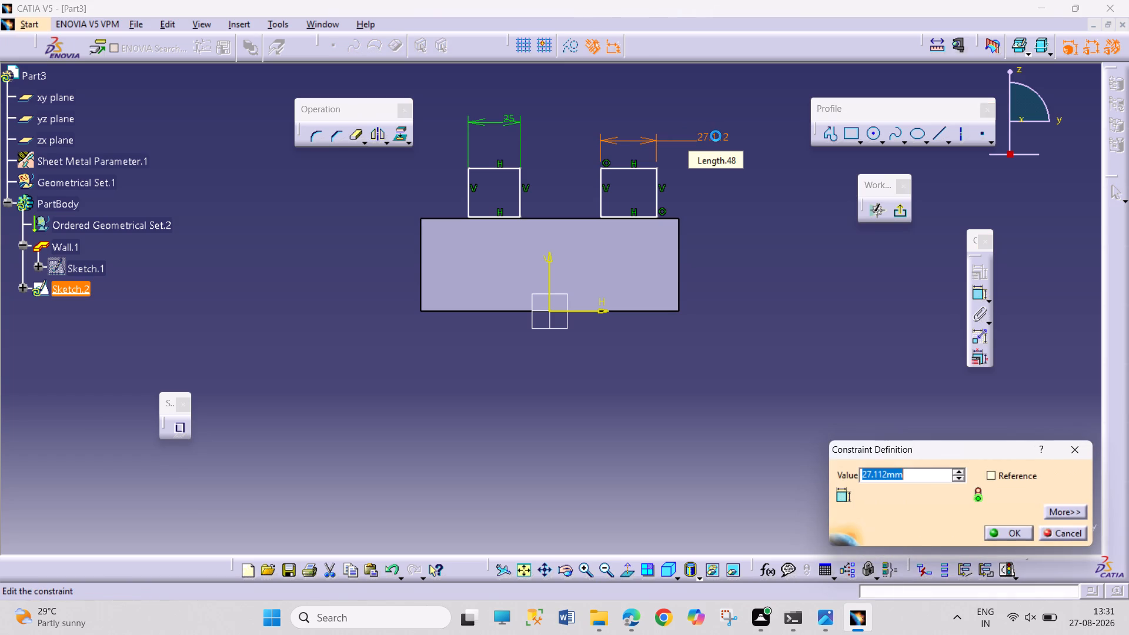
key("5")
key("Left")
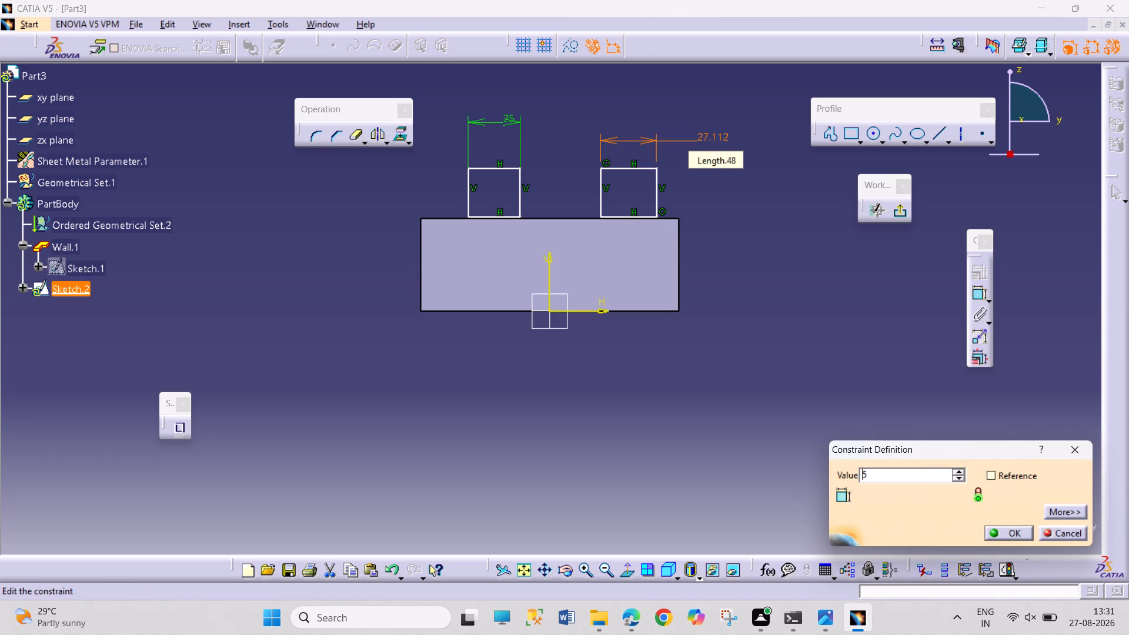
key("2")
key("Return")
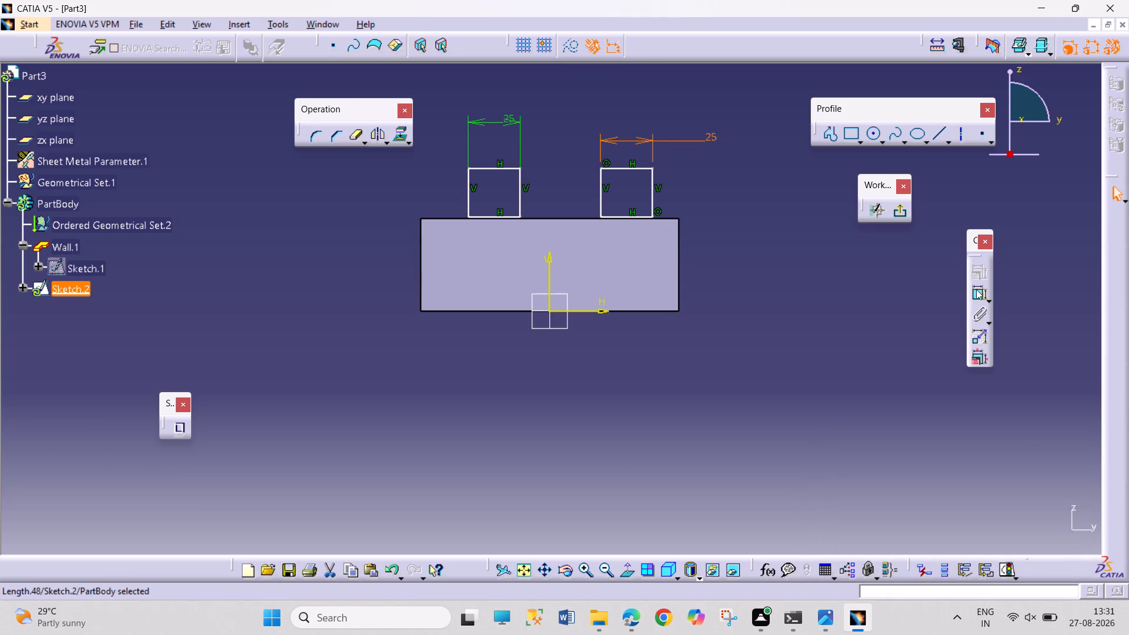
Constrain the second tab rectangle's outer side to 25 mm from the wall's nearest side edge.
left_click(978, 289)
left_click(650, 193)
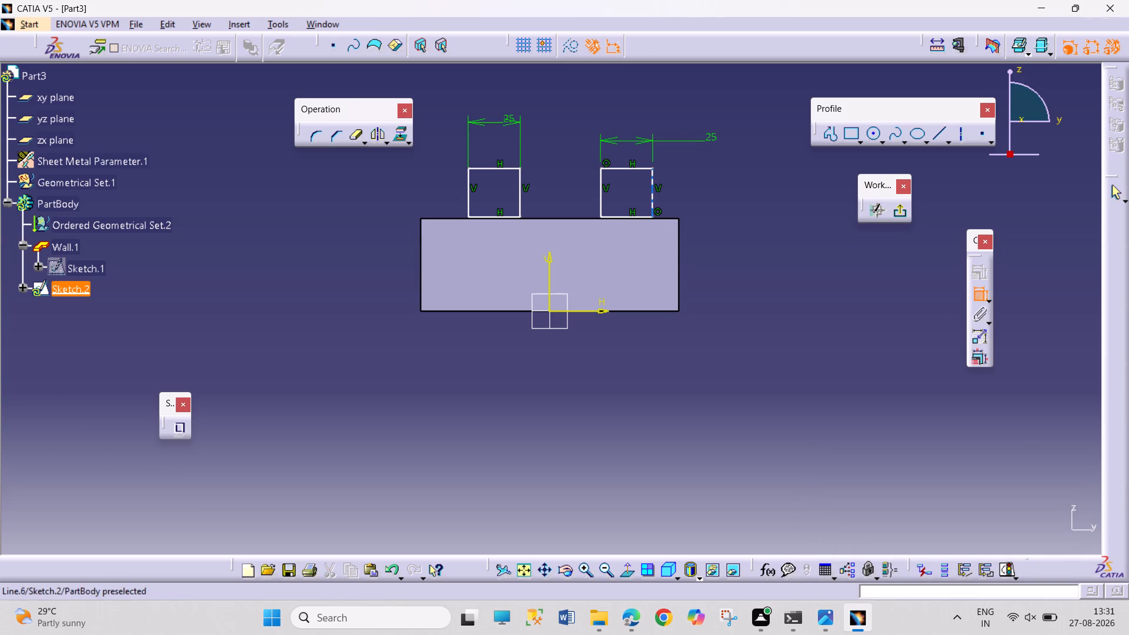
left_click(679, 243)
left_click(717, 184)
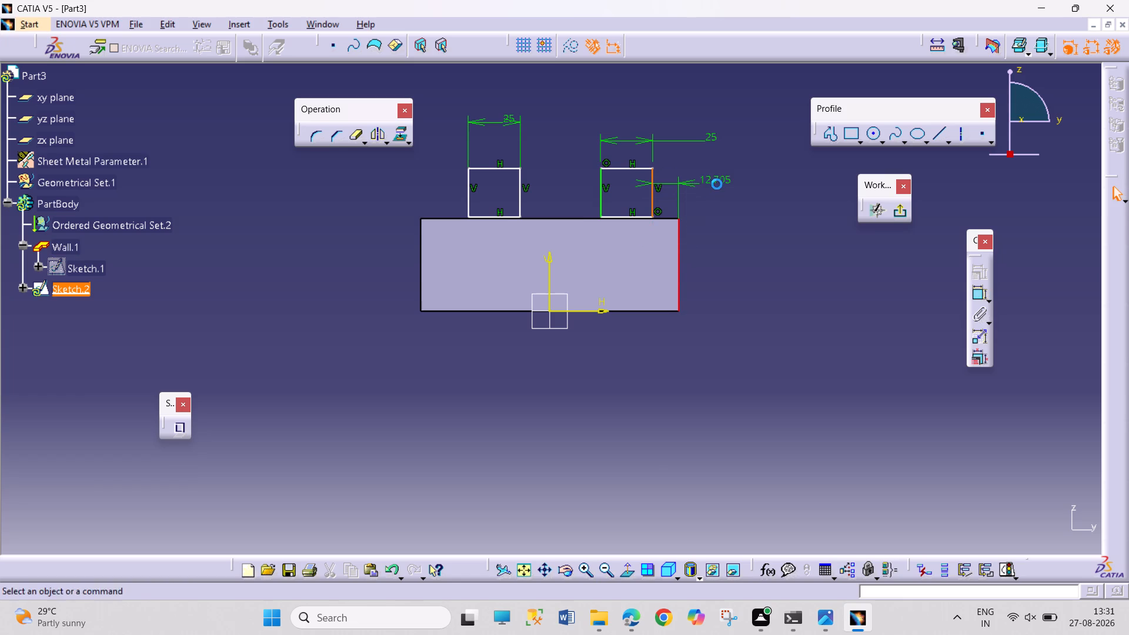
double_click(721, 178)
type("25")
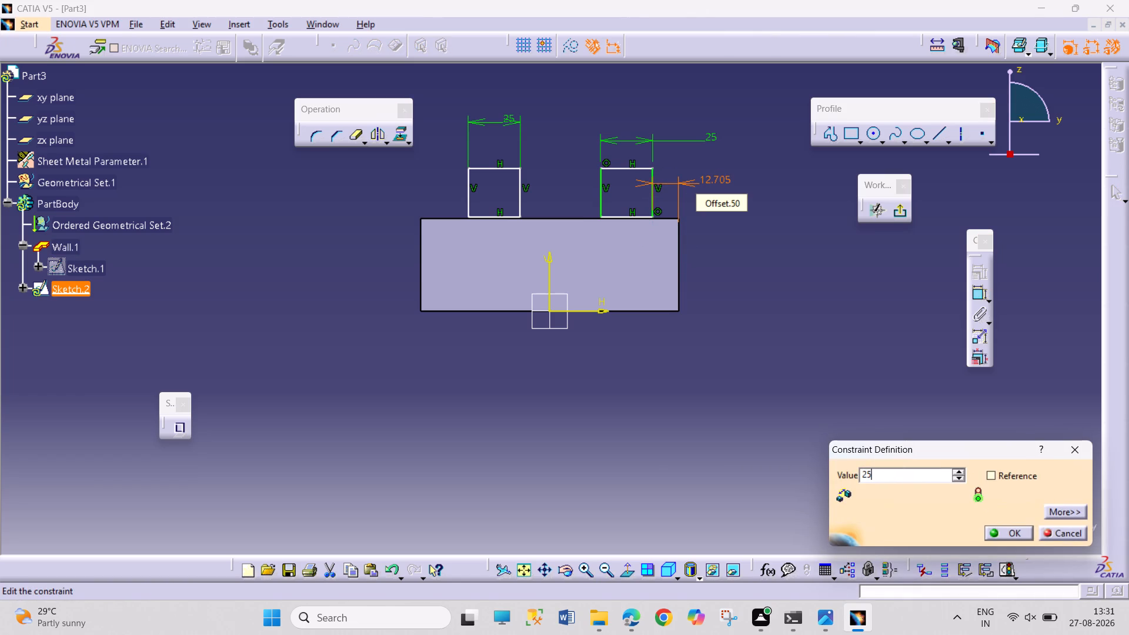
key("Return")
Dimension the gap between the facing sides of the two tab rectangles and set it to 25 mm.
left_click(977, 297)
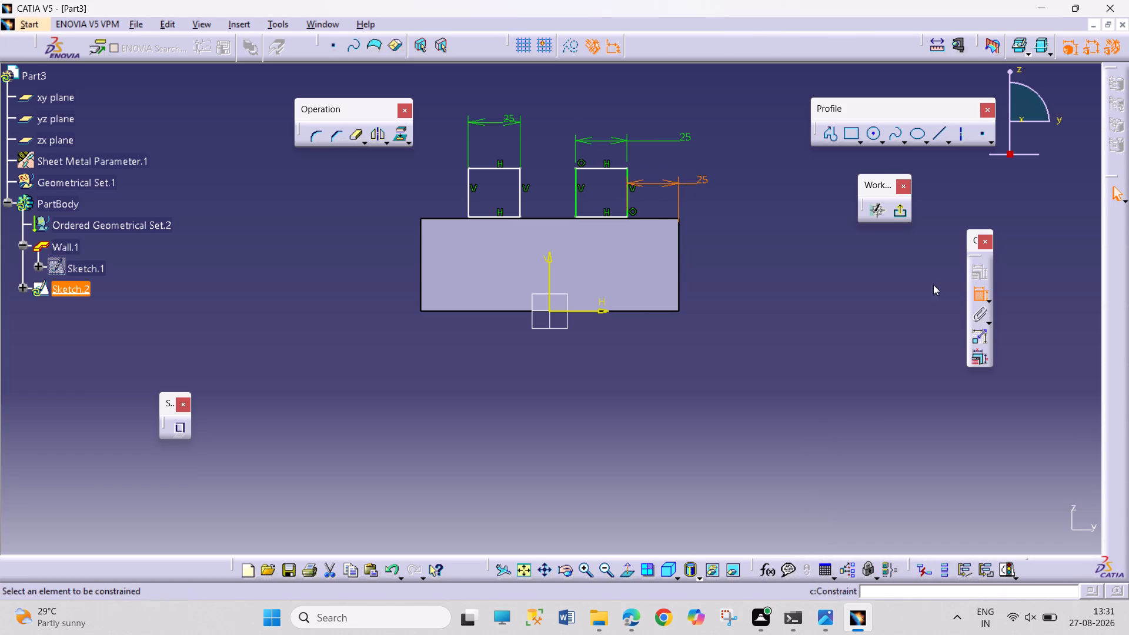
left_click(519, 193)
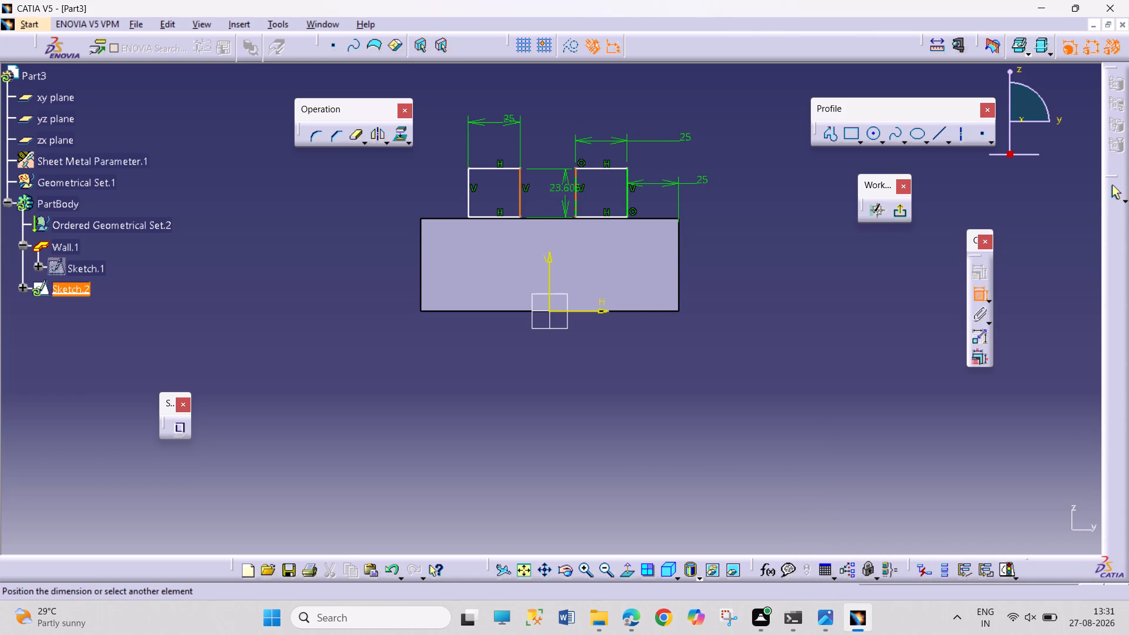
left_click(576, 192)
left_click(547, 198)
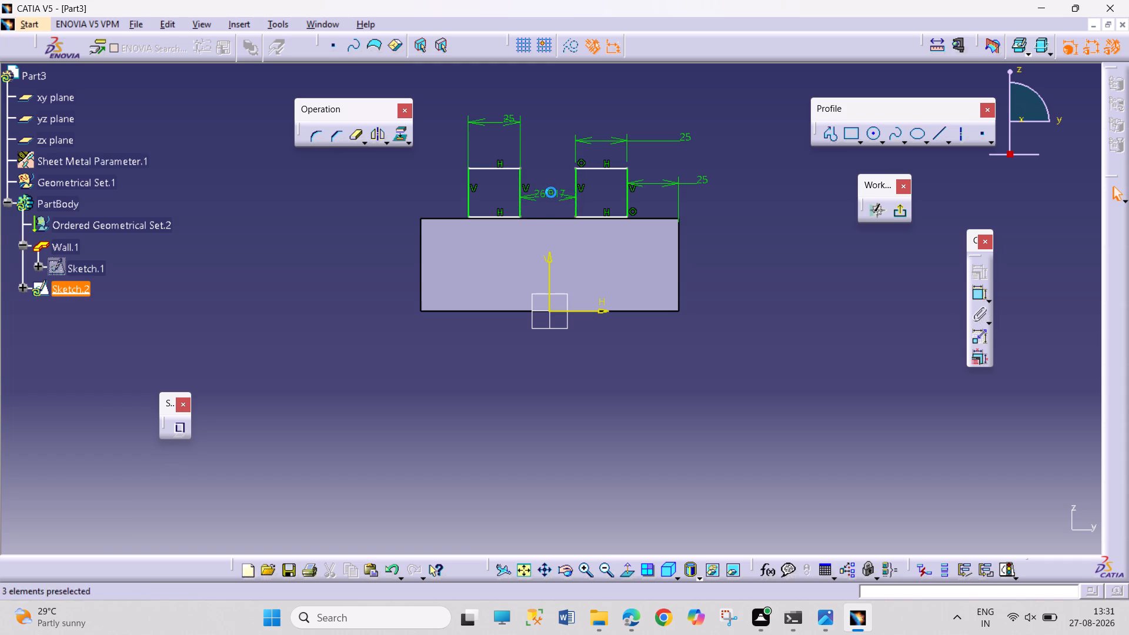
double_click(551, 192)
type("25")
key("Return")
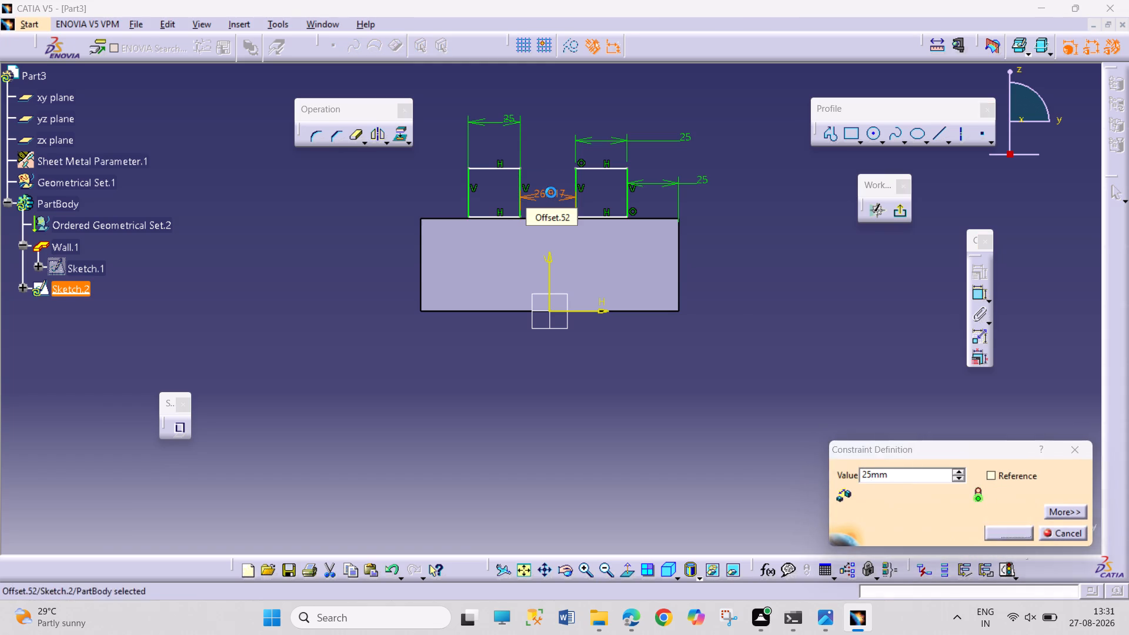
left_click(674, 282)
left_click(800, 285)
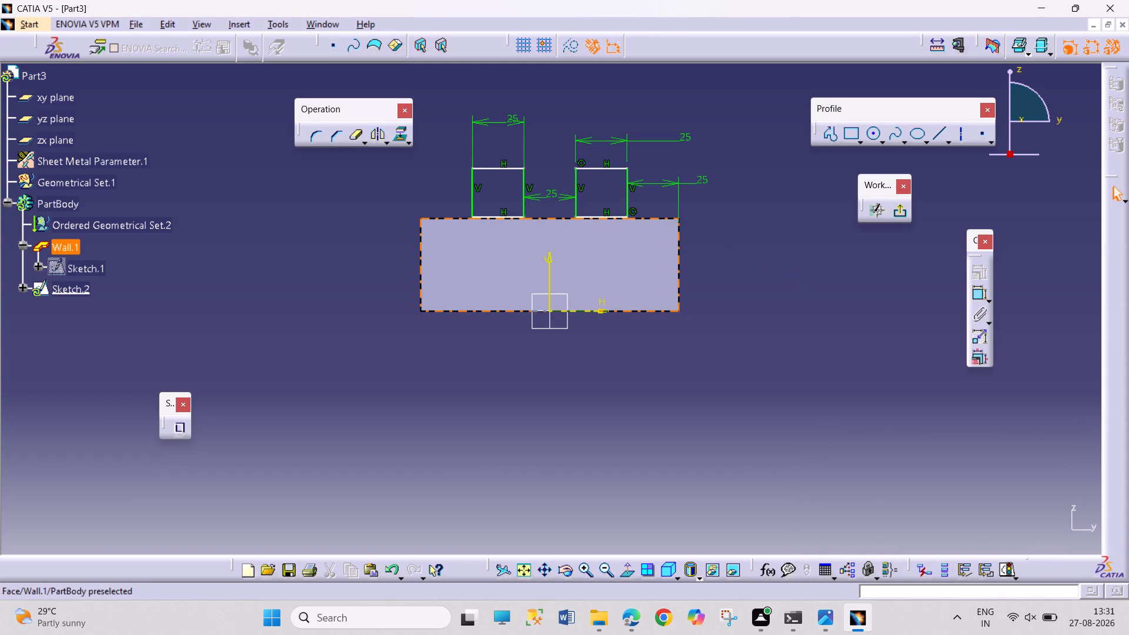
Apply a Coincidence constraint between the first tab rectangle's bottom line and the wall's top edge.
left_click(501, 219)
left_click(456, 220, "ctrl")
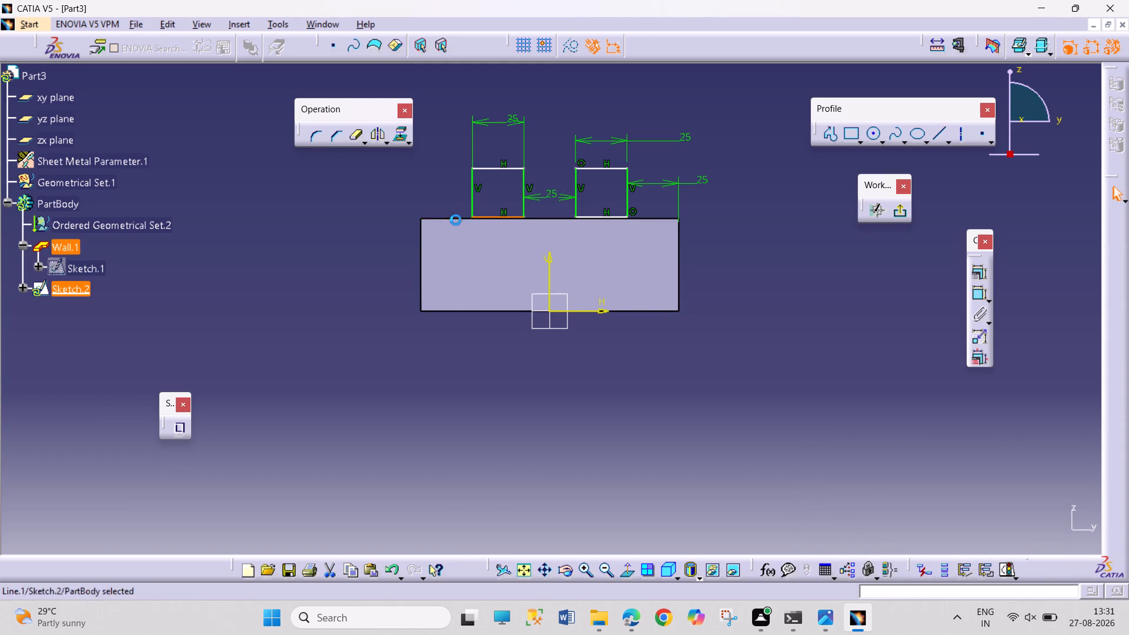
left_click(972, 273)
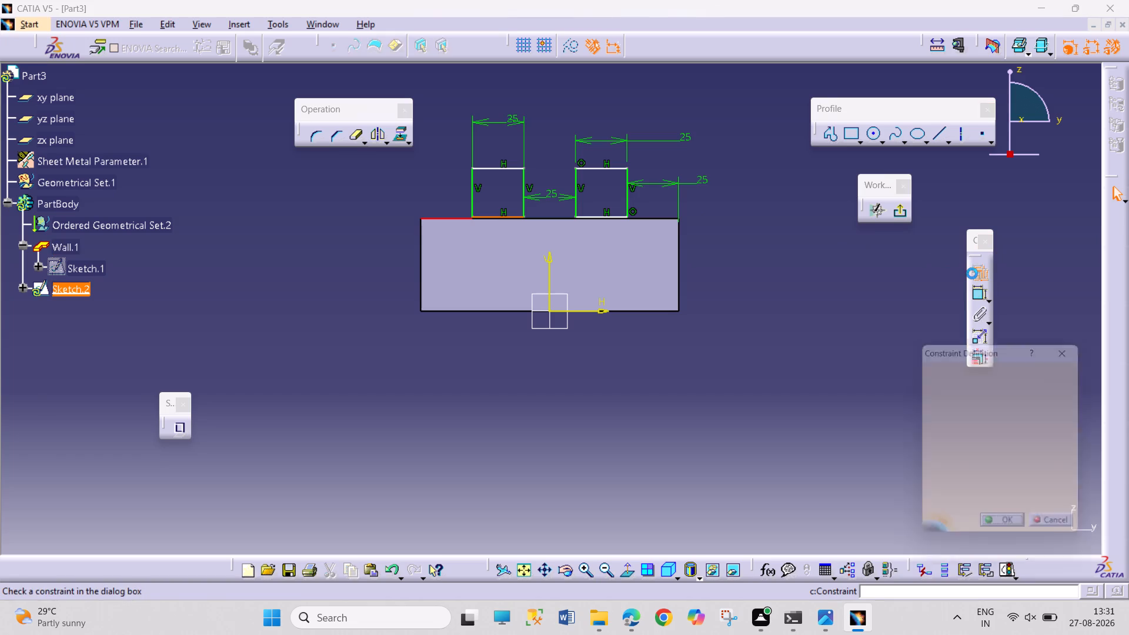
left_click(1050, 393)
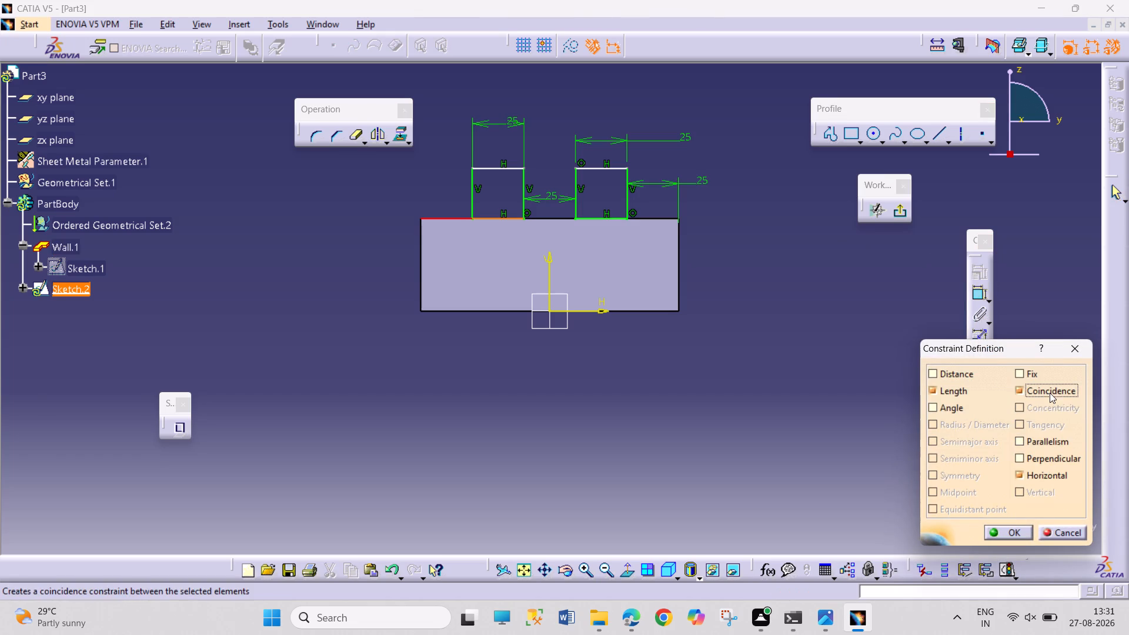
left_click(1014, 534)
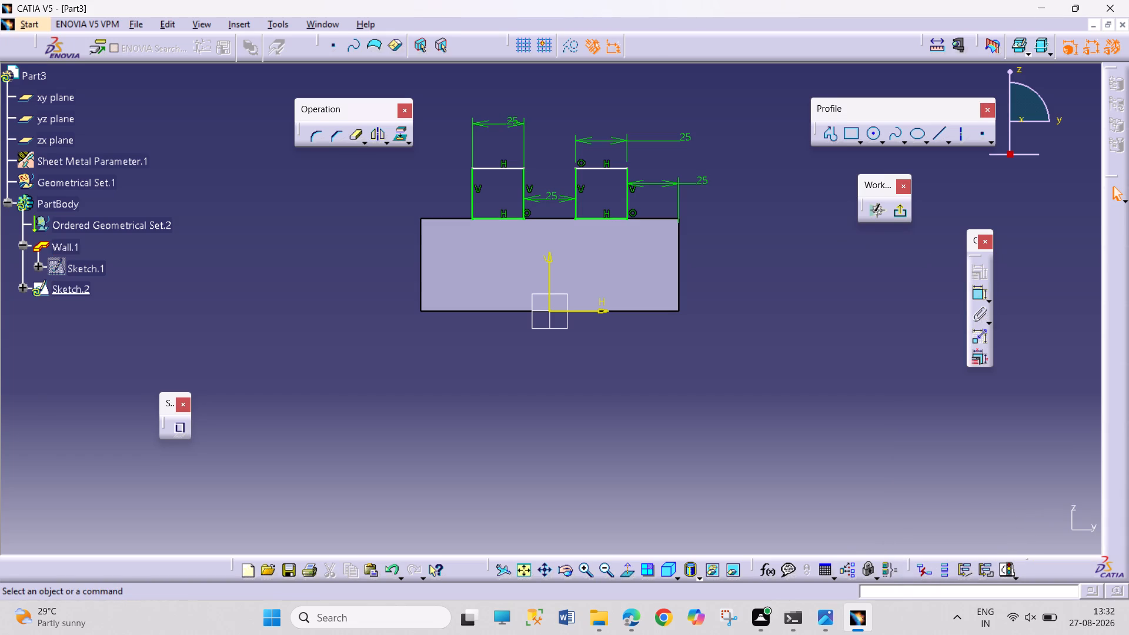
Set the first tab rectangle's height to 10 mm, centre the dimension text between its extension lines, and exit the sketch.
left_click(976, 297)
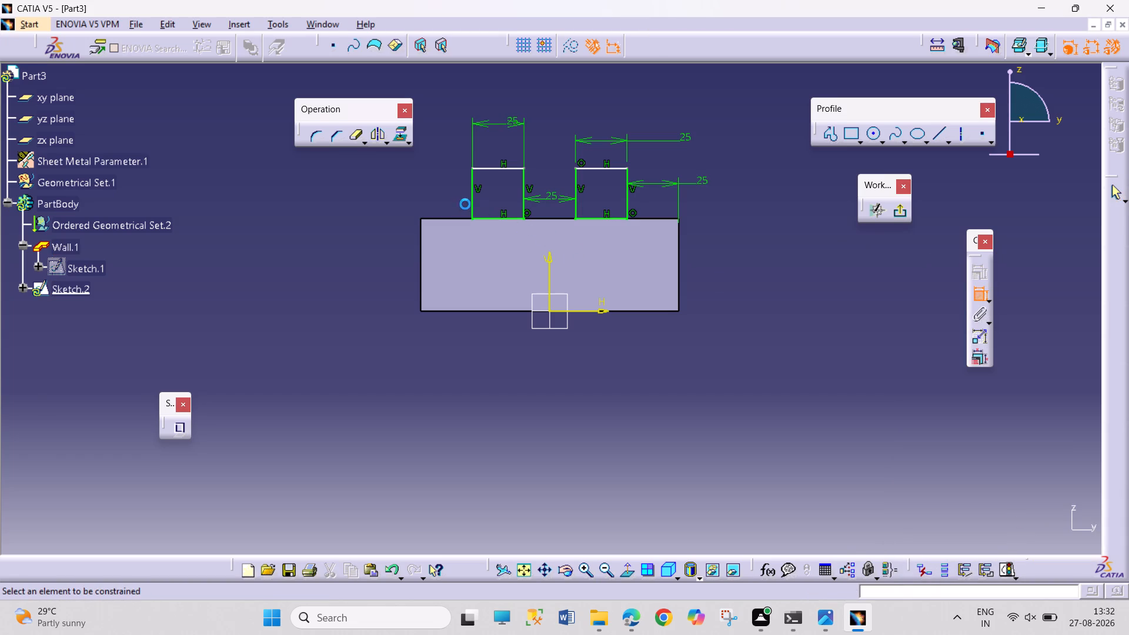
left_click(472, 203)
left_click(358, 206)
double_click(365, 202)
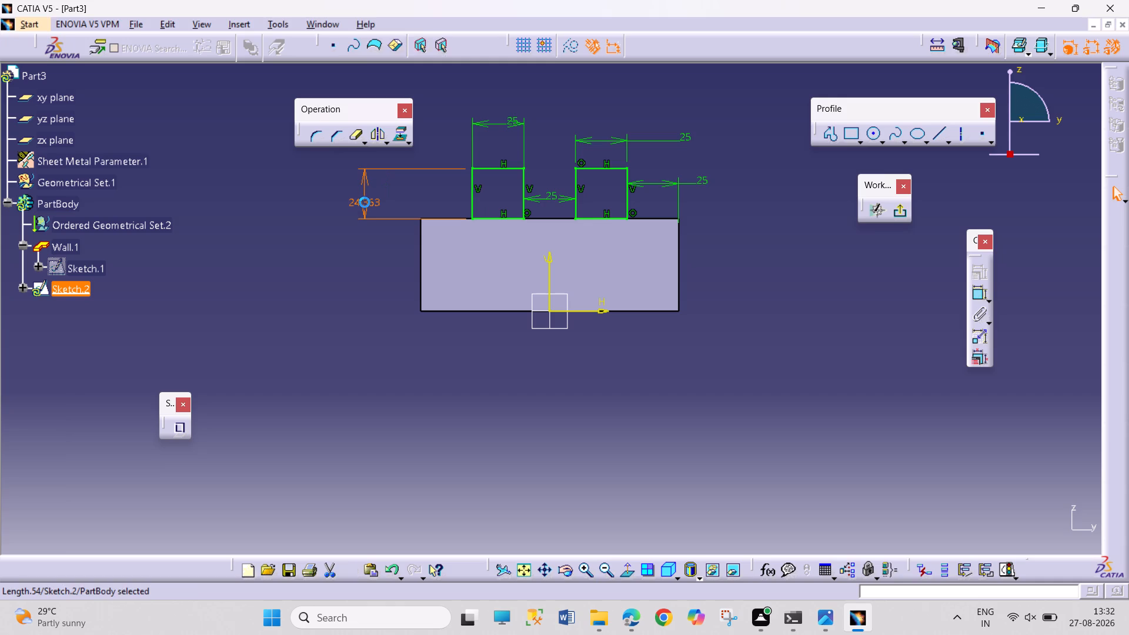
type("10")
key("Return")
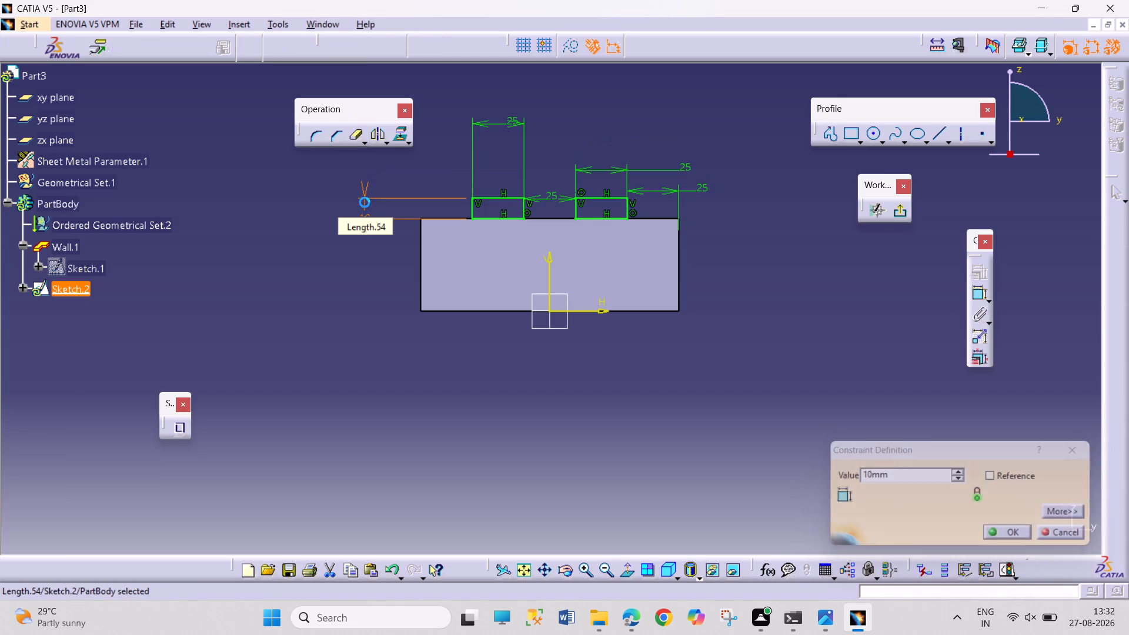
left_click(839, 286)
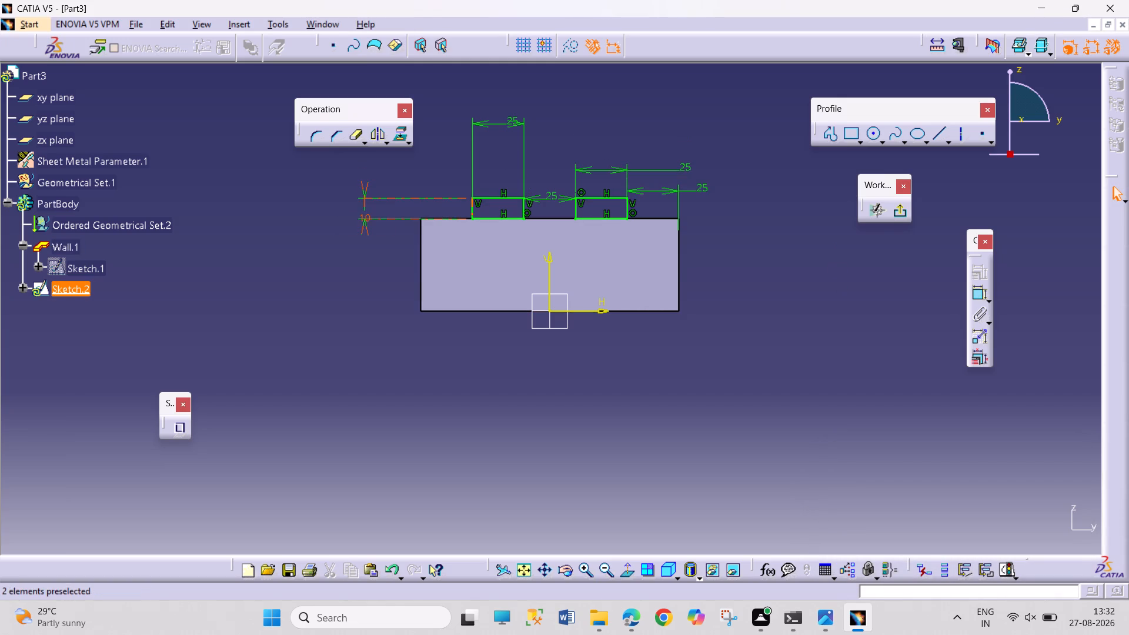
left_click_drag(364, 215, 360, 202)
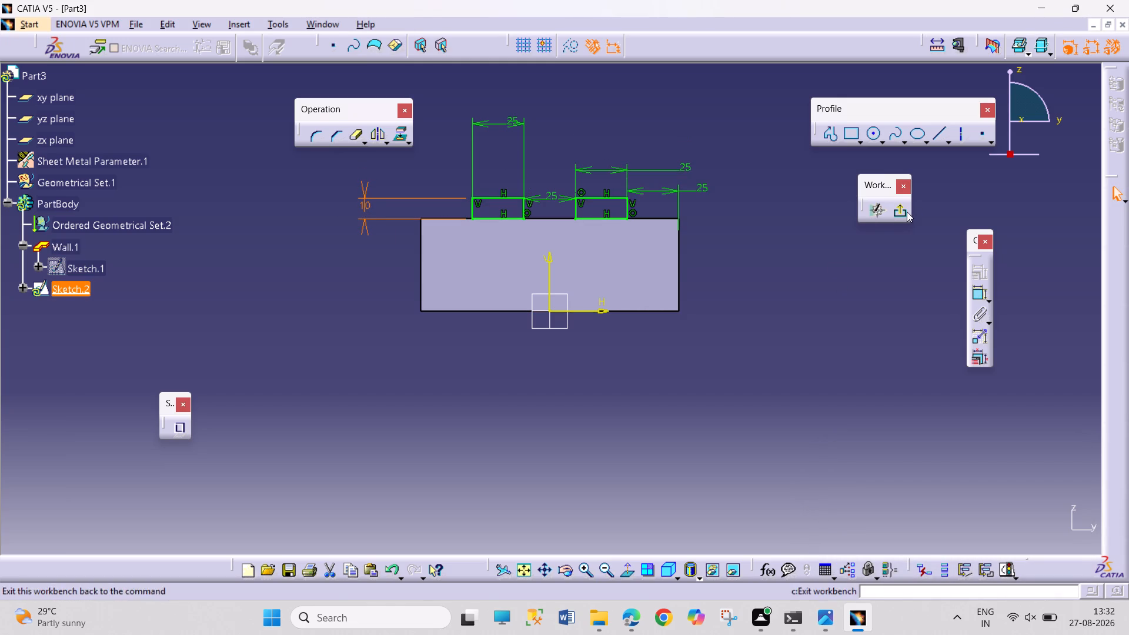
left_click(906, 212)
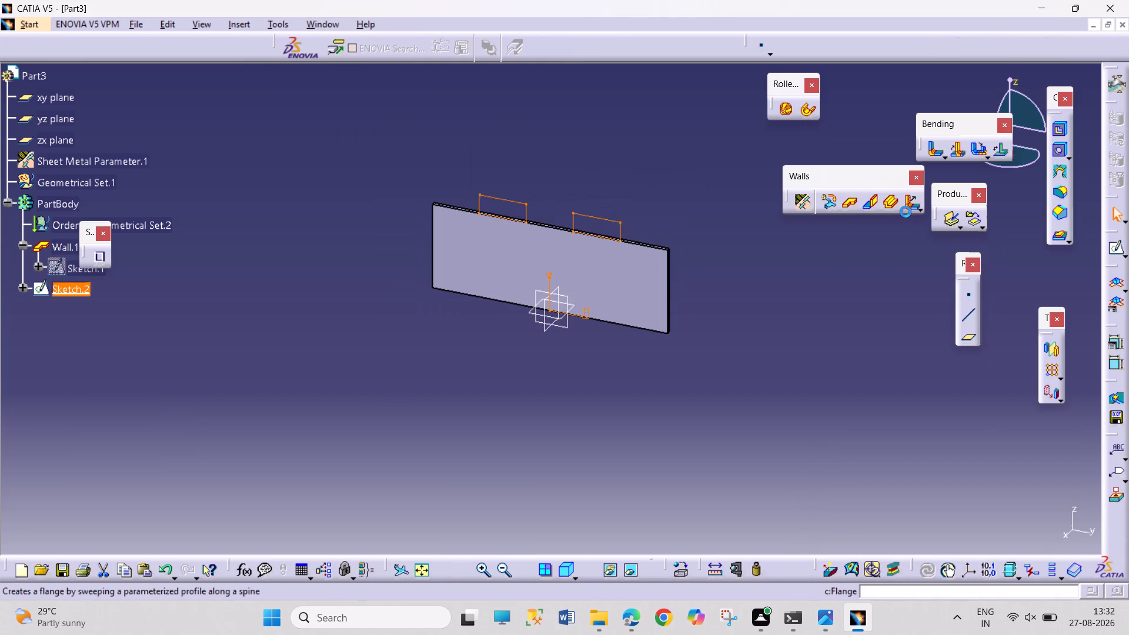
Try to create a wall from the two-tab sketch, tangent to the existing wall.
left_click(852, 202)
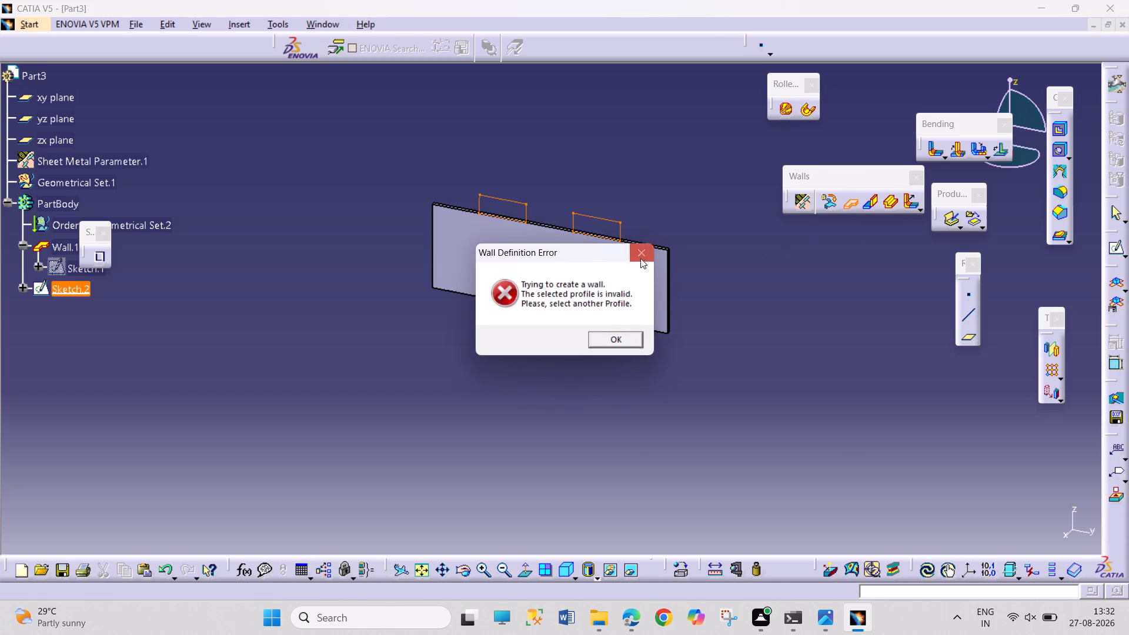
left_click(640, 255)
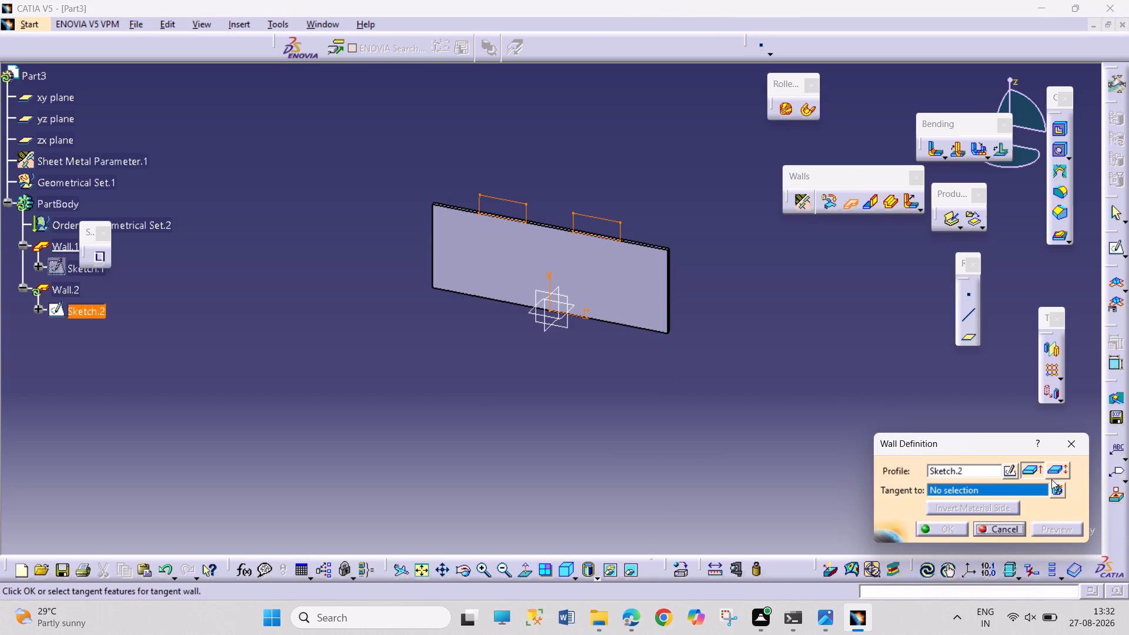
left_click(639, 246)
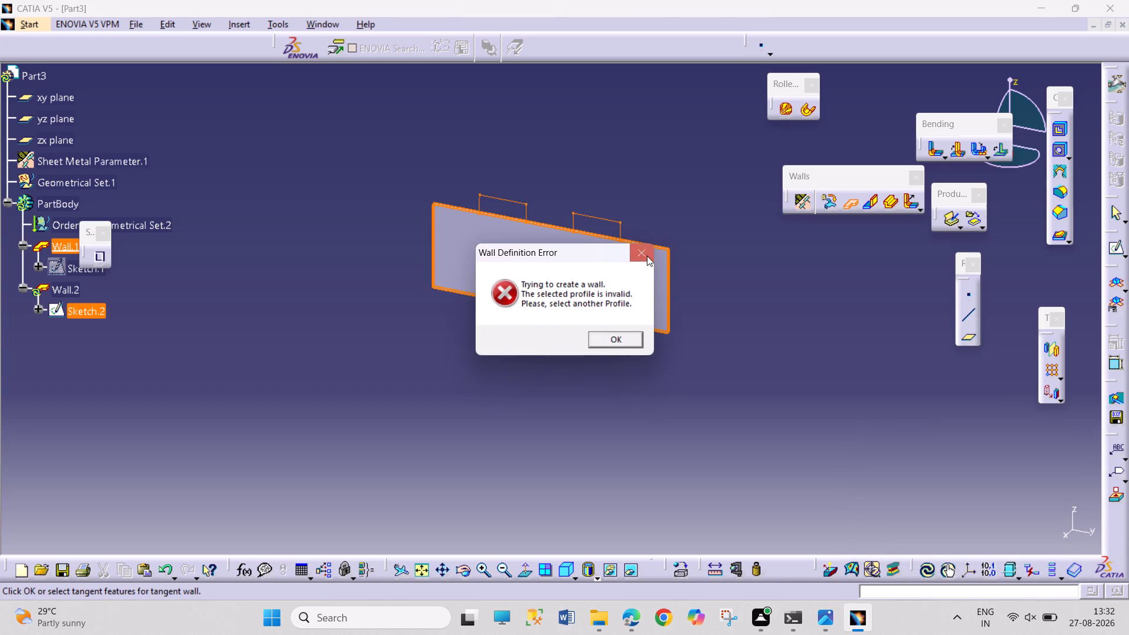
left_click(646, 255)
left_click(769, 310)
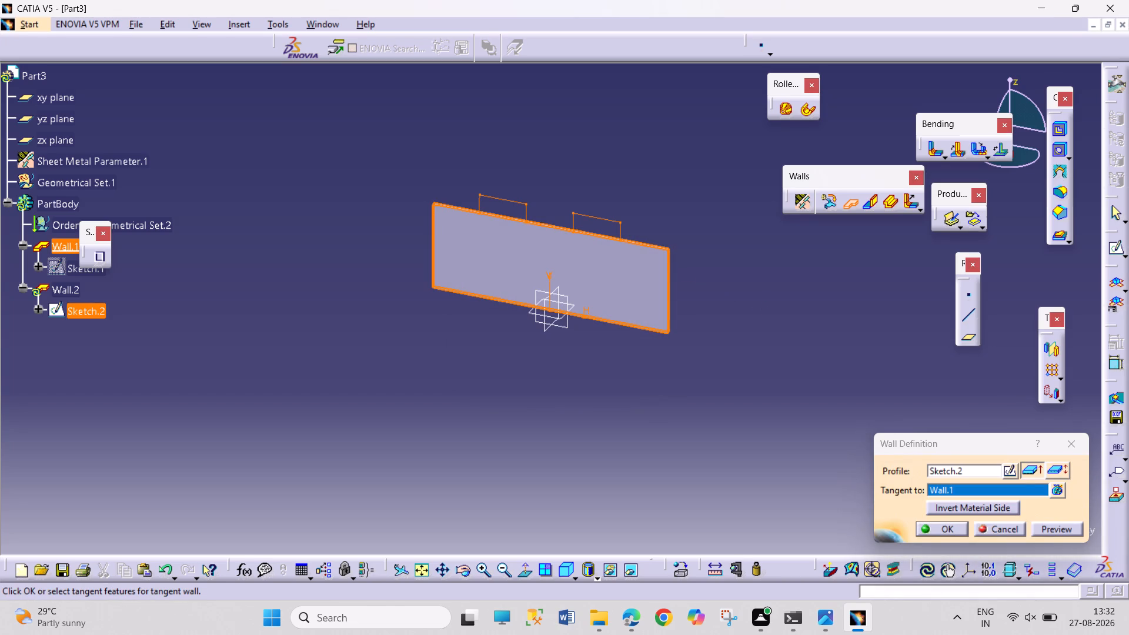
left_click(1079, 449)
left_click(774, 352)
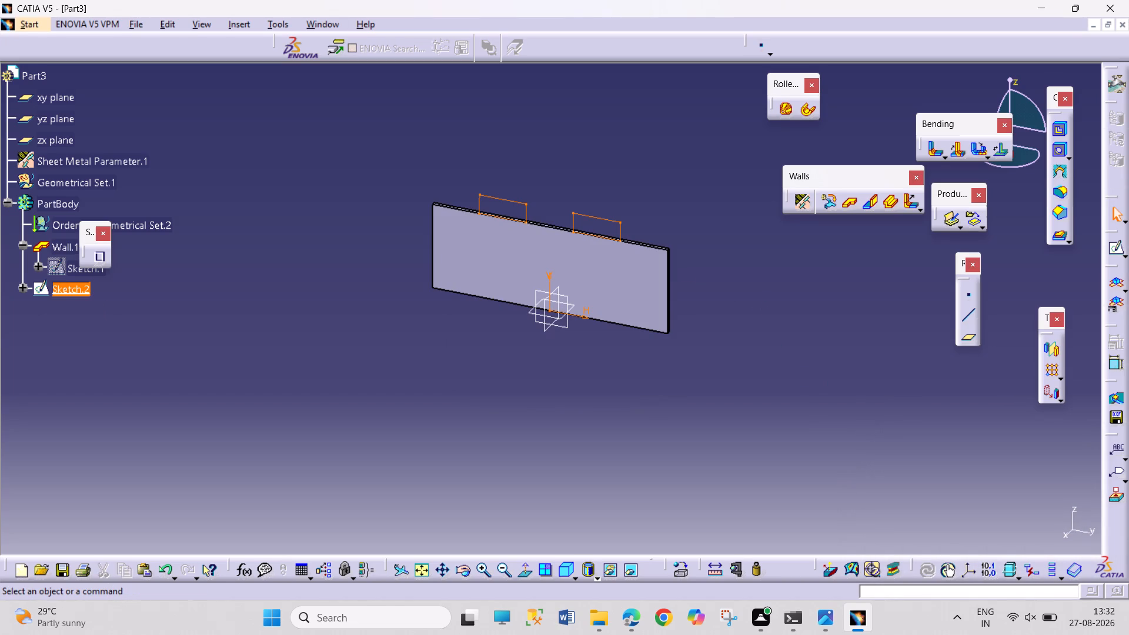
Reopen the existing wall's sketch, set the rectangle's height to 55 mm, and exit to update the wall.
double_click(52, 270)
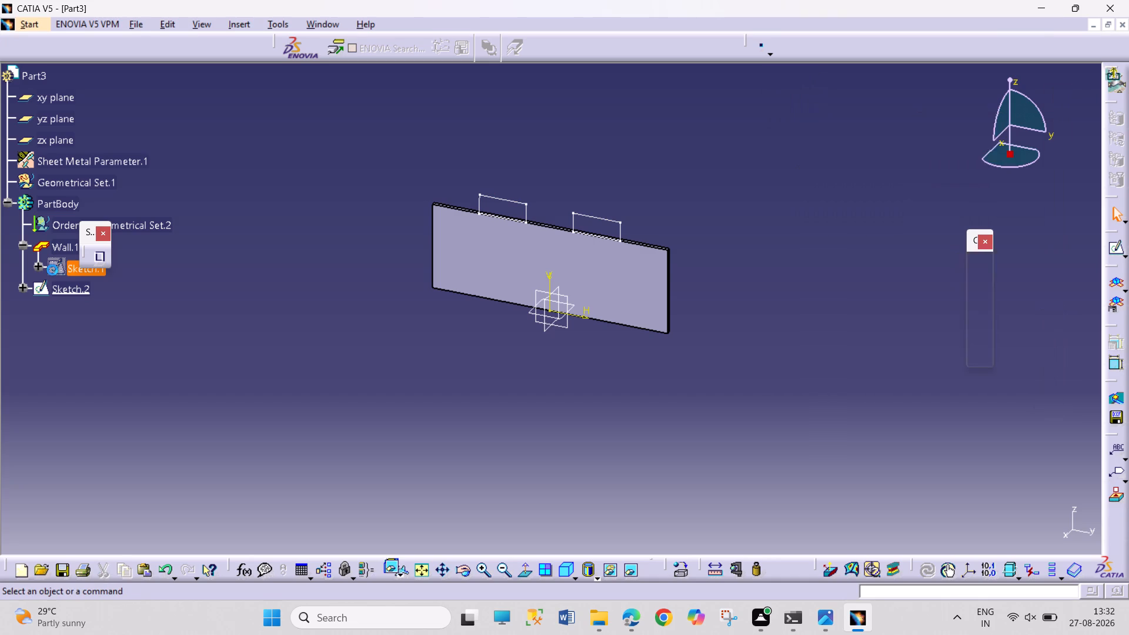
double_click(819, 277)
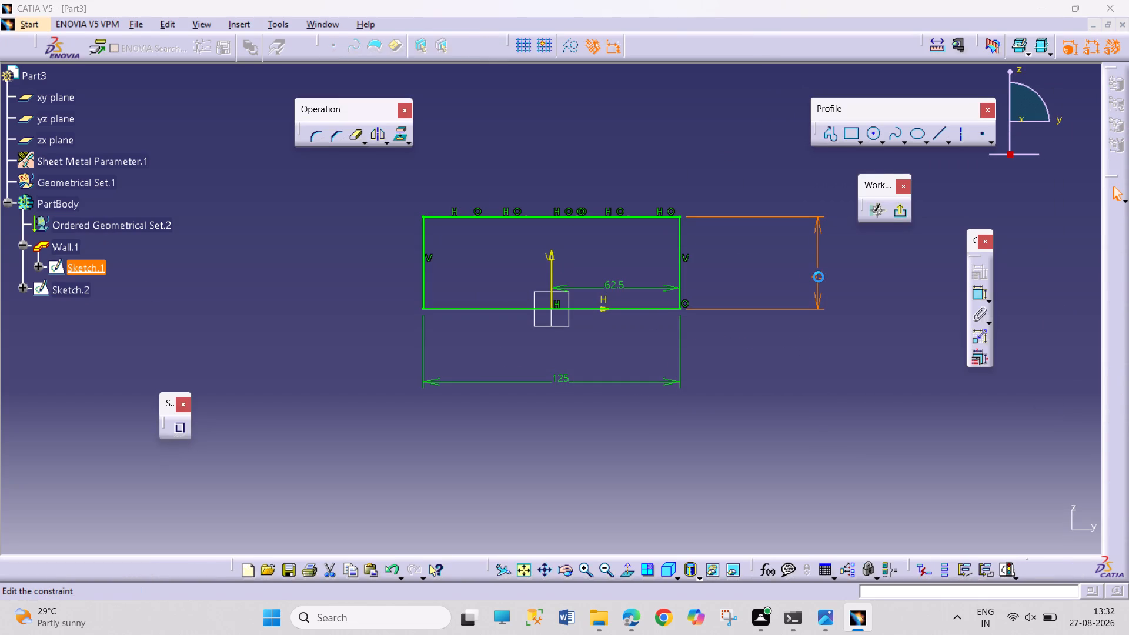
type("55.")
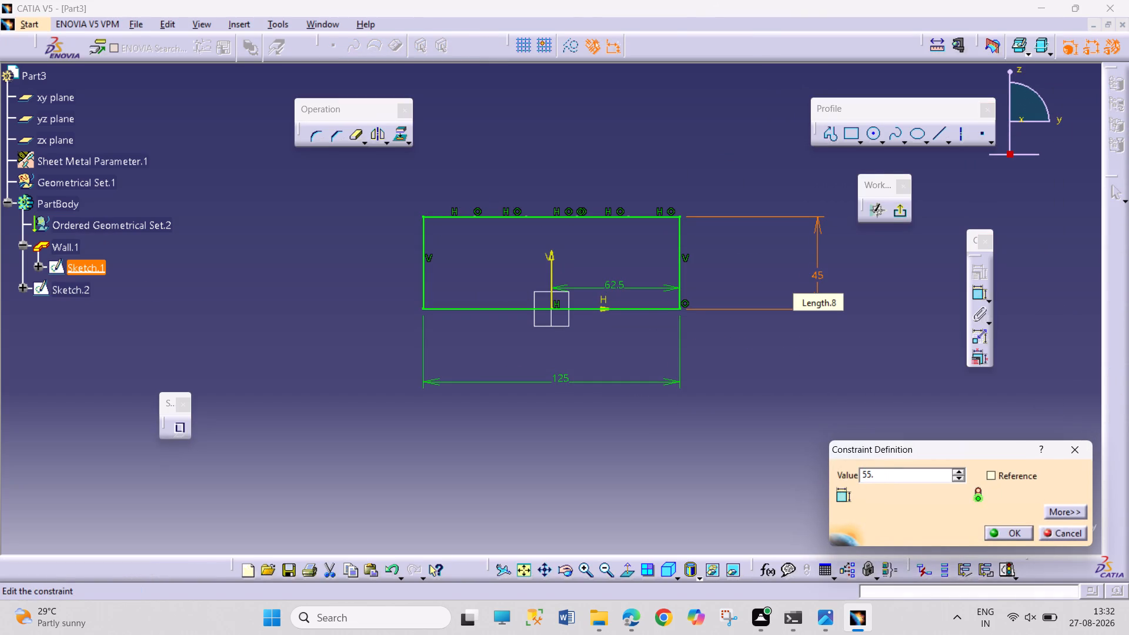
key("BackSpace")
key("Return")
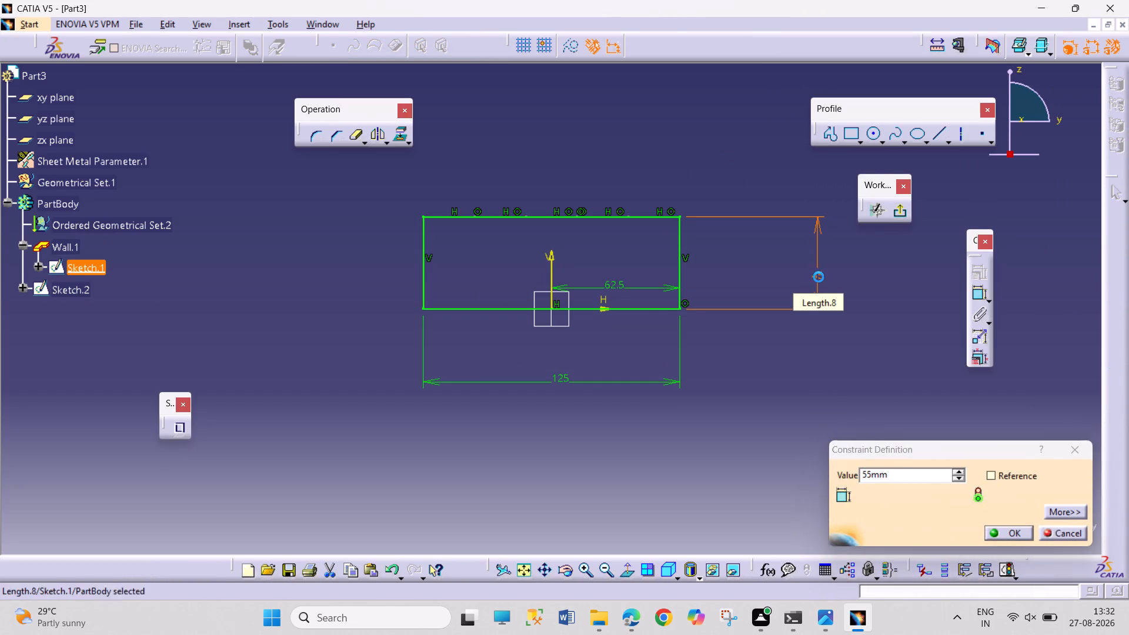
left_click(899, 212)
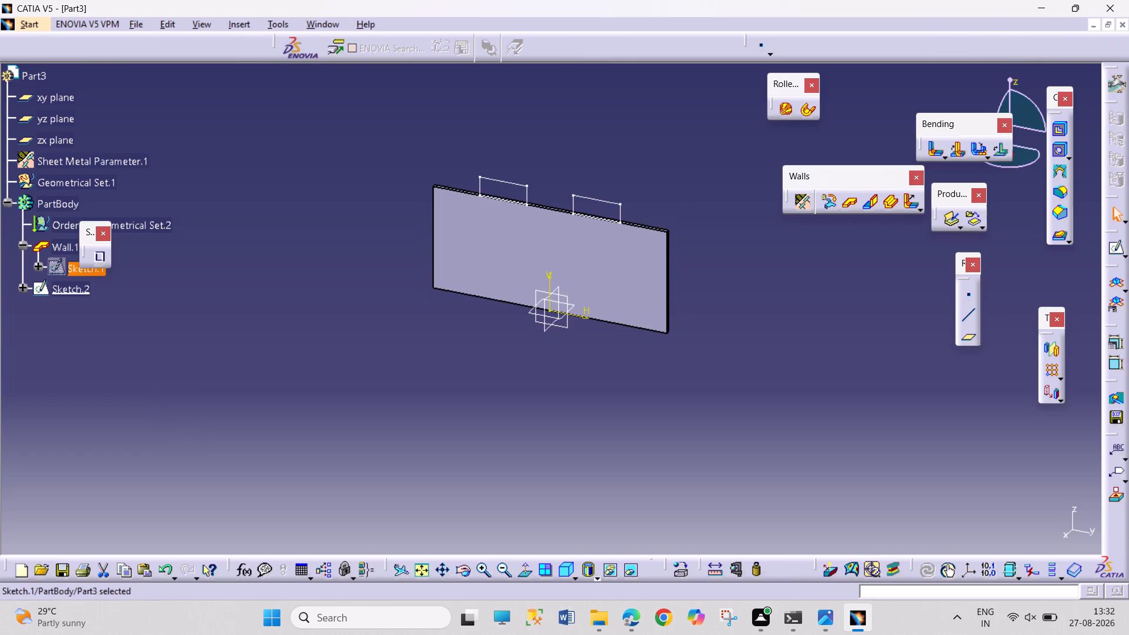
Reopen the two-tab sketch, delete the coincidence on the second rectangle's bottom line, and pull that line down into the wall.
double_click(616, 204)
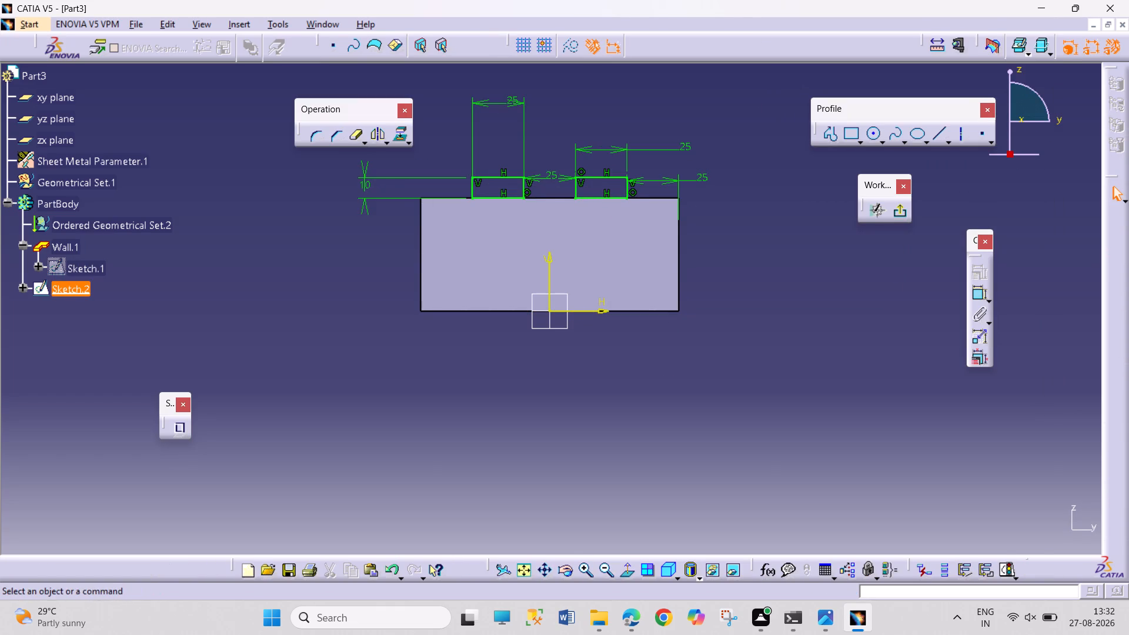
right_click(634, 194)
left_click(675, 396)
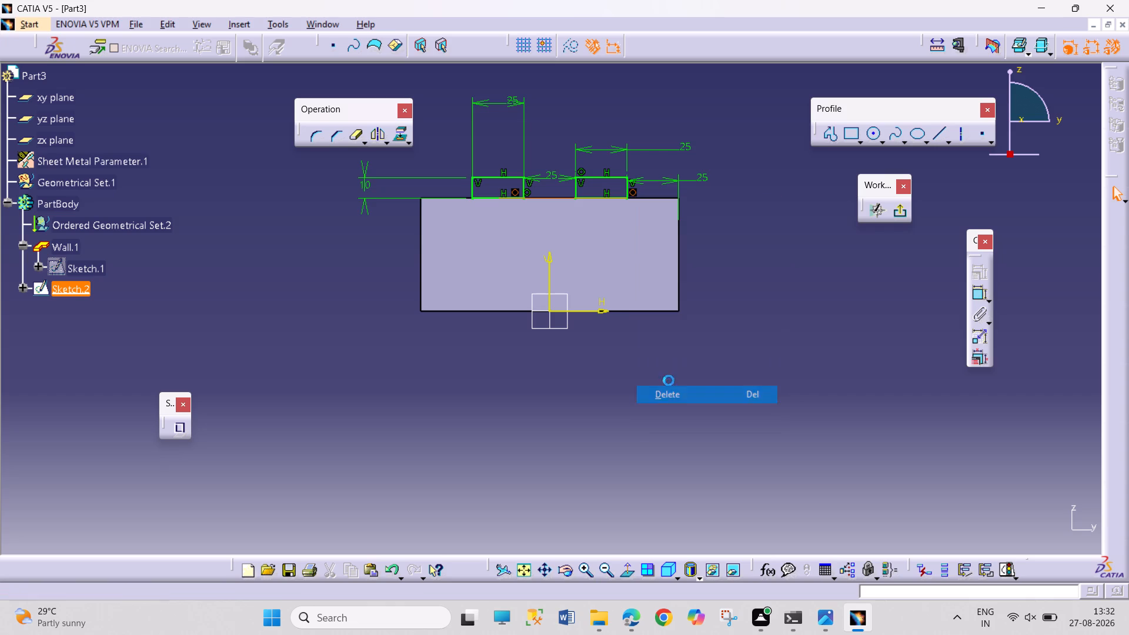
left_click_drag(606, 199, 606, 214)
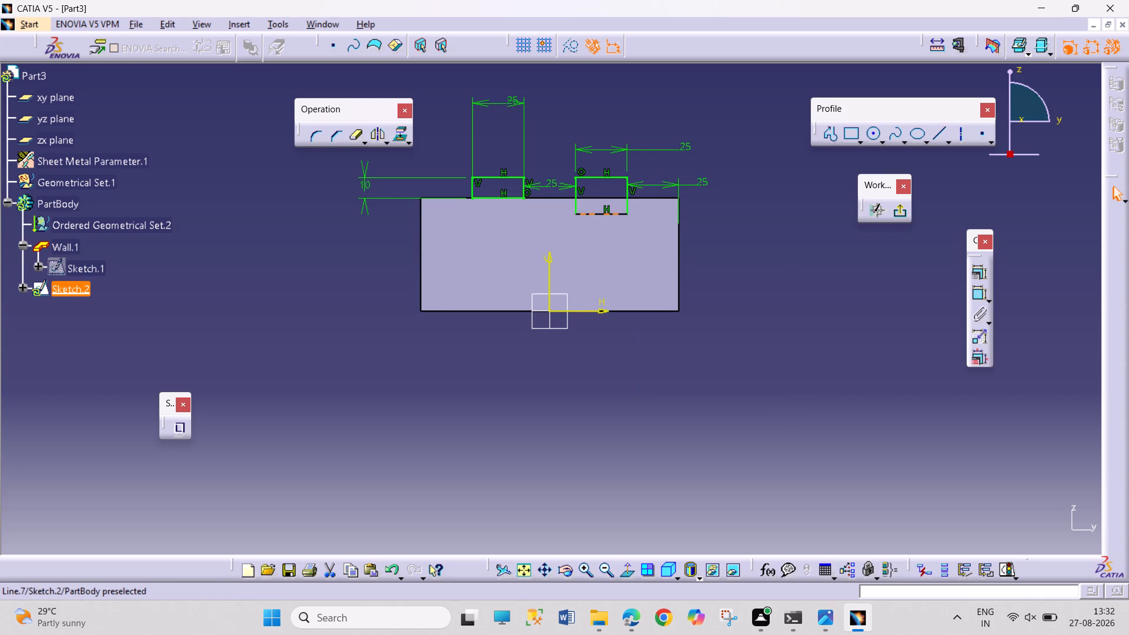
left_click_drag(606, 214, 607, 226)
Delete the coincidence between the first rectangle's bottom line and the wall's top edge, and move the rectangle down inside the wall.
left_click_drag(503, 197, 508, 221)
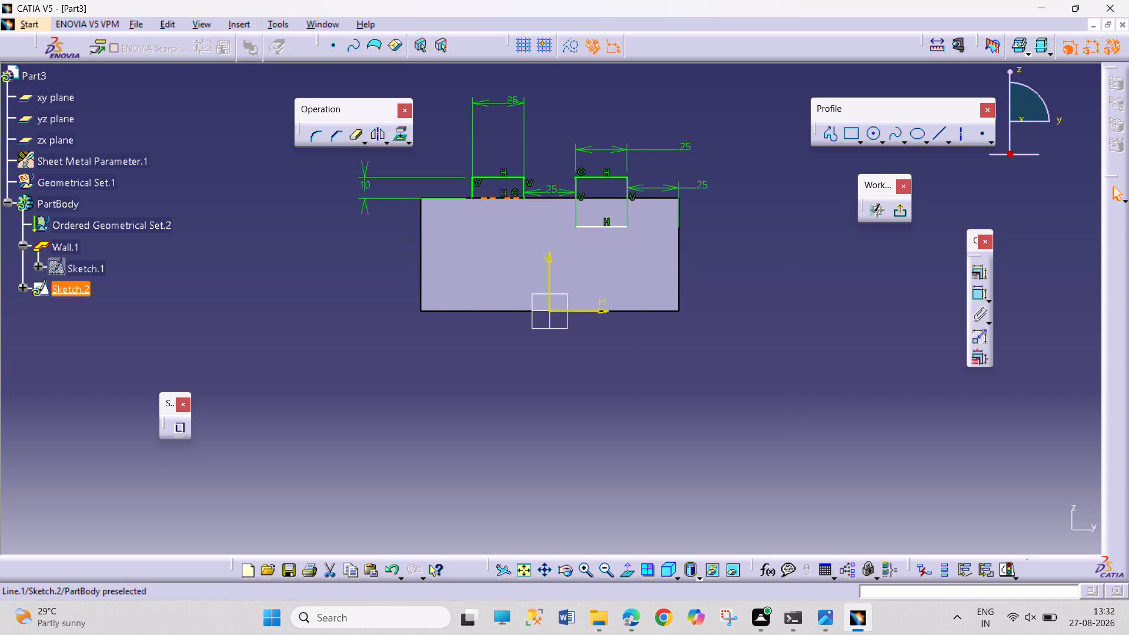
left_click_drag(508, 221, 509, 230)
right_click(513, 190)
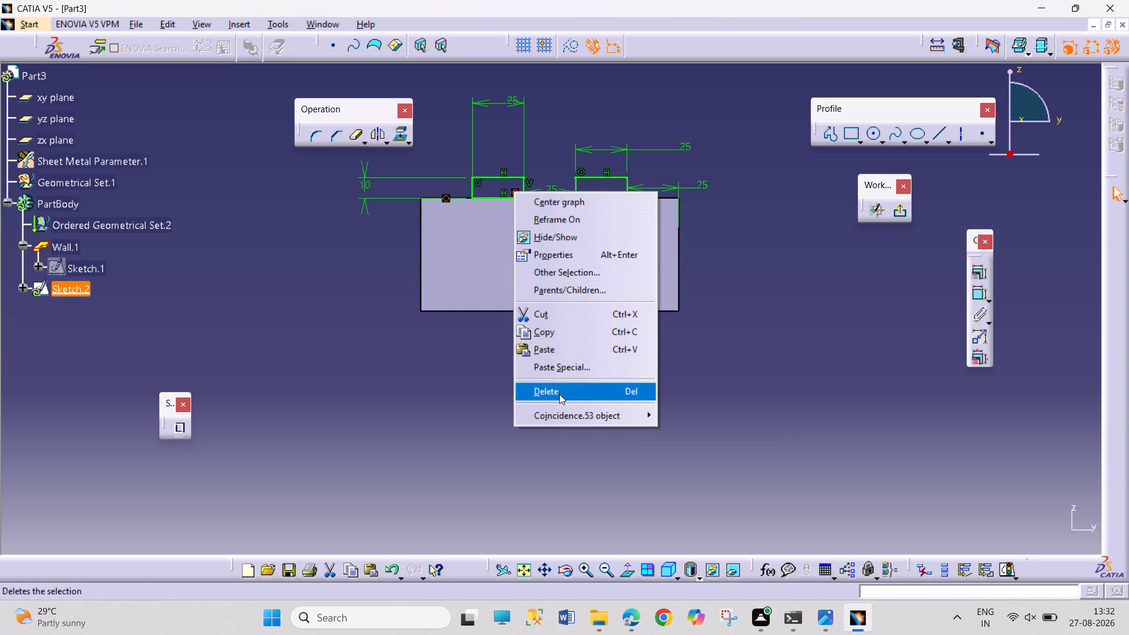
left_click_drag(559, 394, 556, 386)
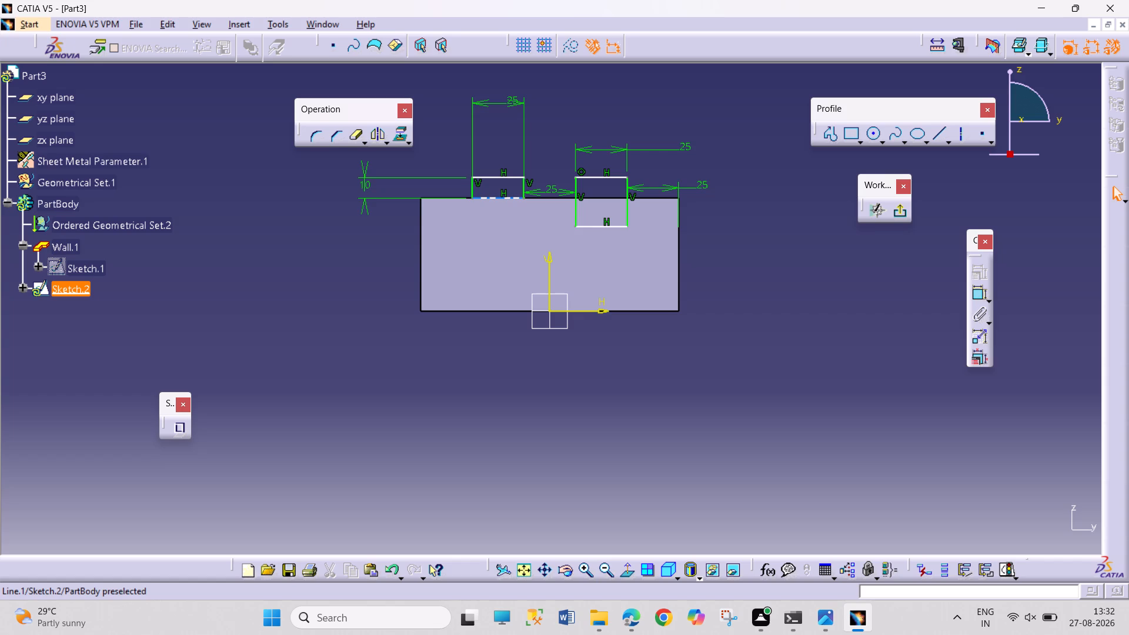
left_click_drag(500, 198, 503, 233)
left_click(503, 233)
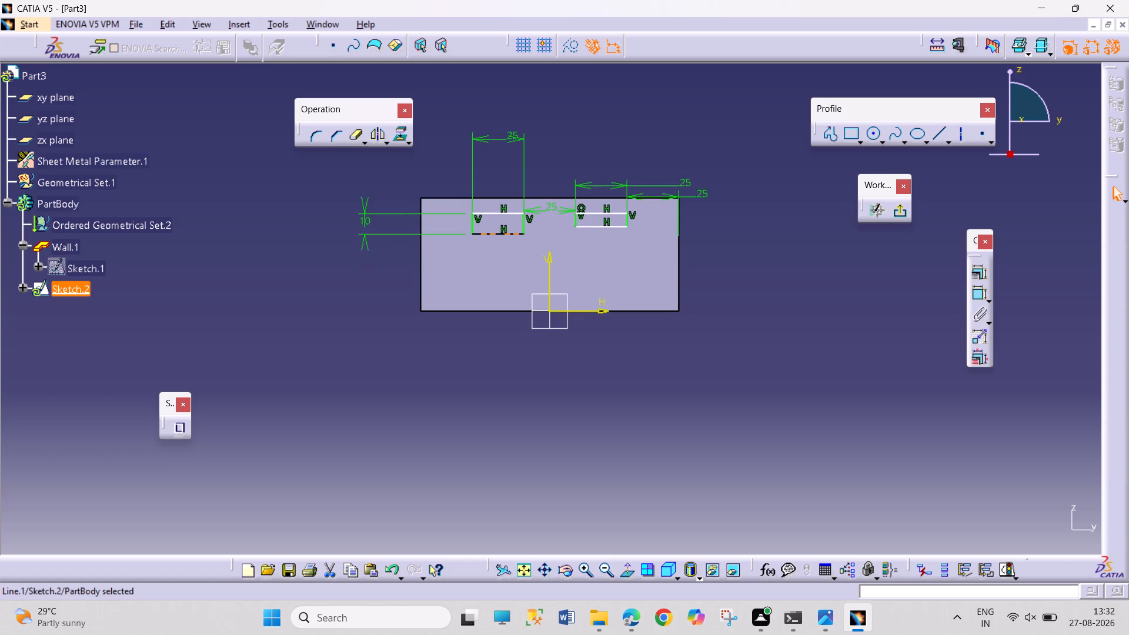
Apply a Coincidence constraint between the first rectangle's top line and the wall's top edge.
left_click(503, 212)
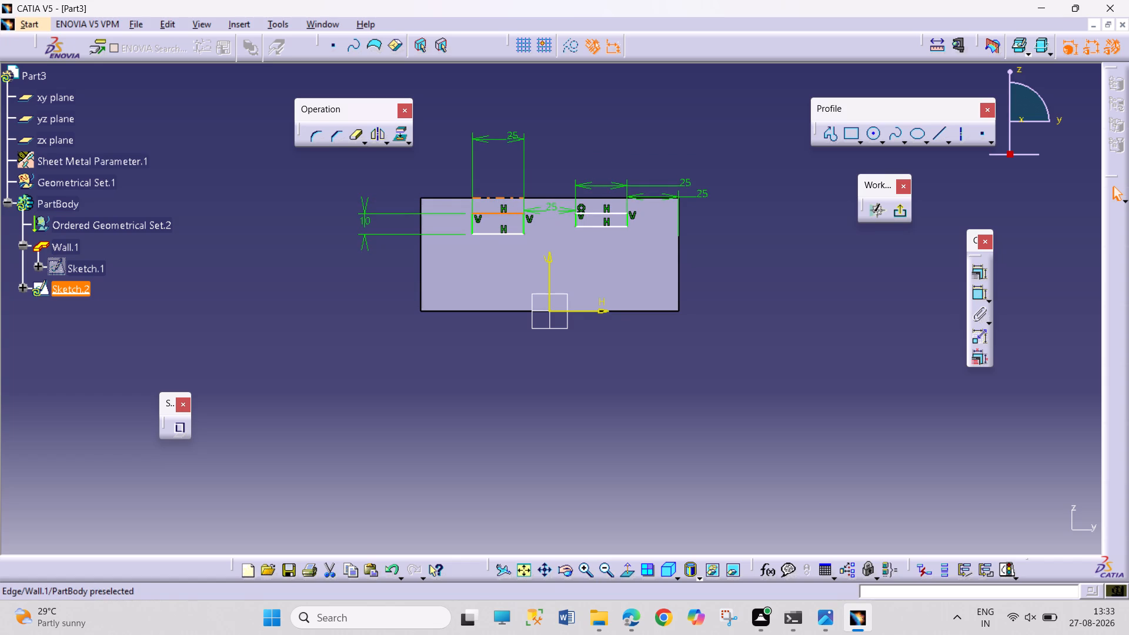
left_click(505, 199, "ctrl")
left_click(981, 269)
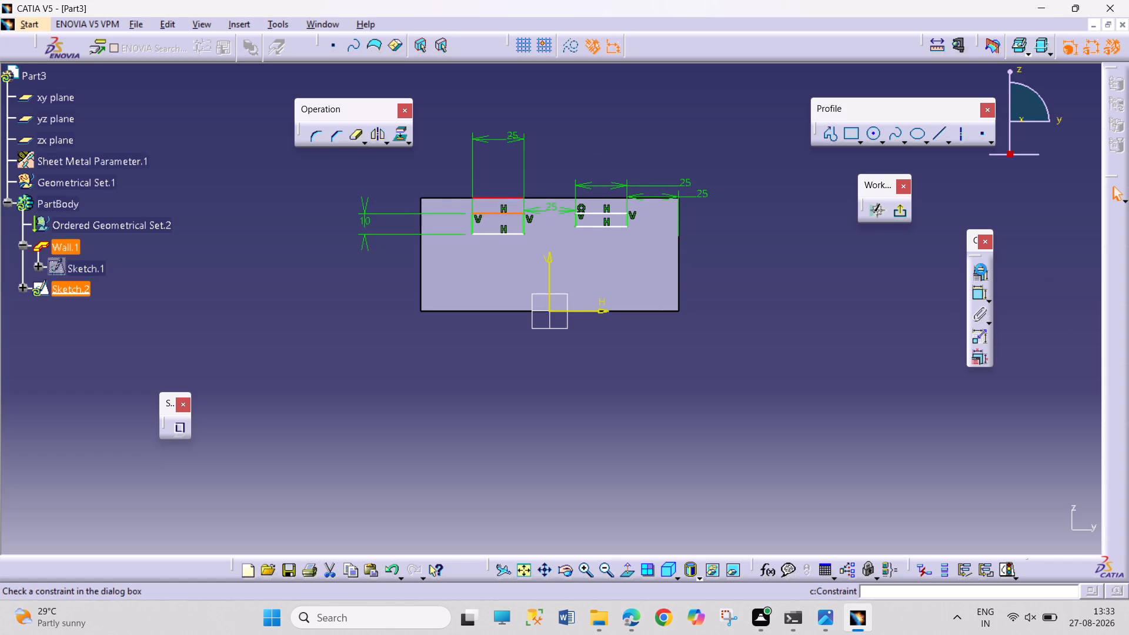
left_click(1035, 393)
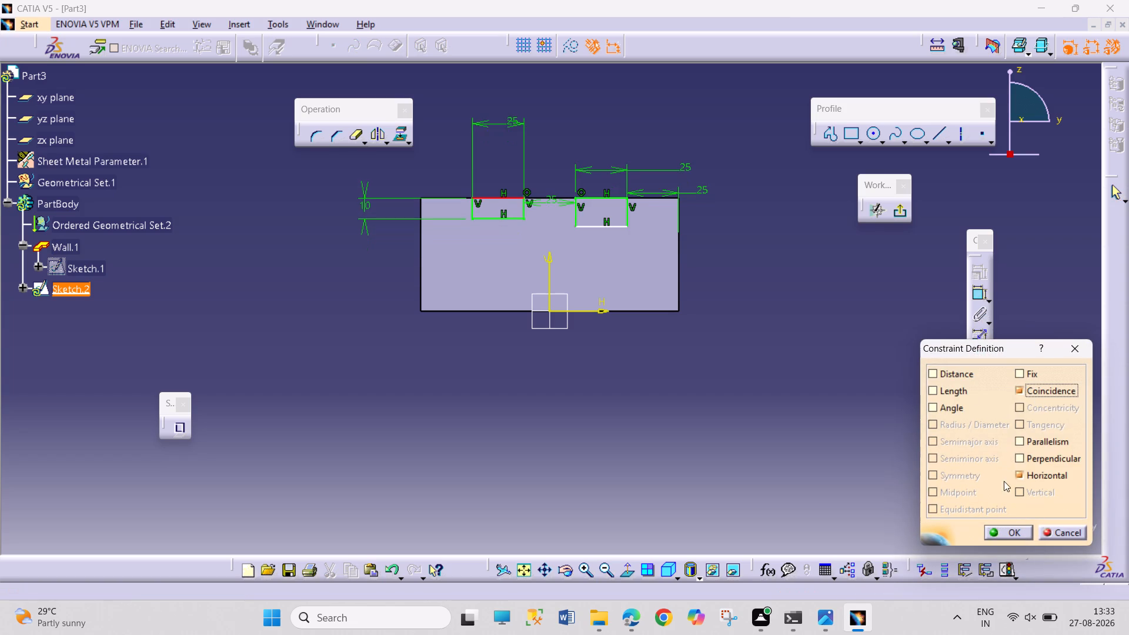
left_click(992, 531)
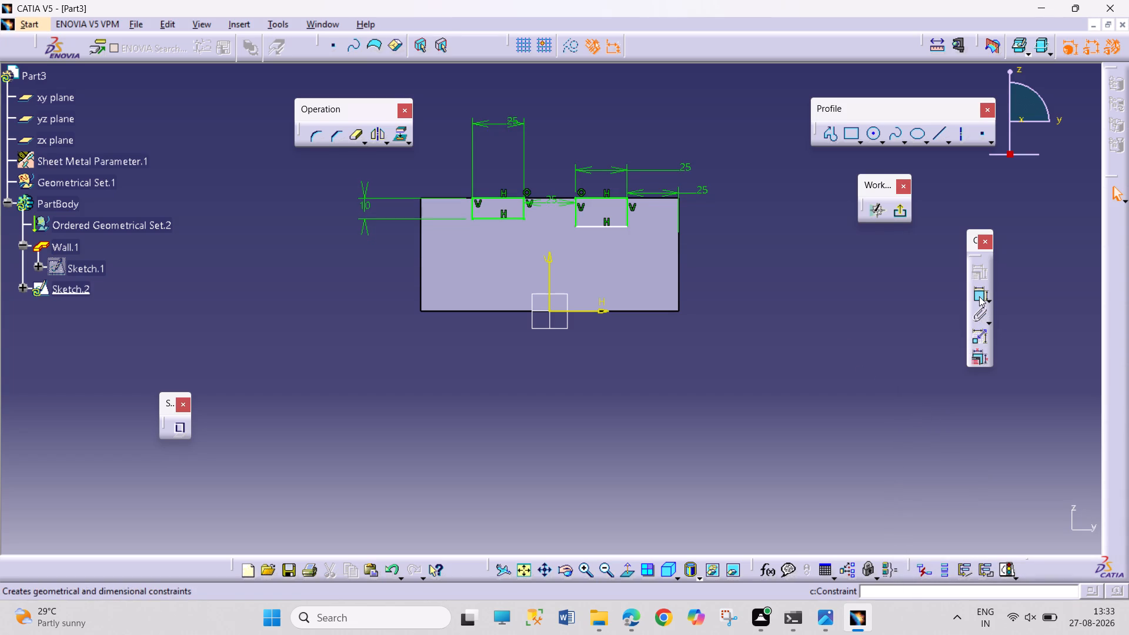
Dimension the second rectangle's height, set it to 10 mm, and exit the sketch.
left_click(979, 296)
left_click(629, 215)
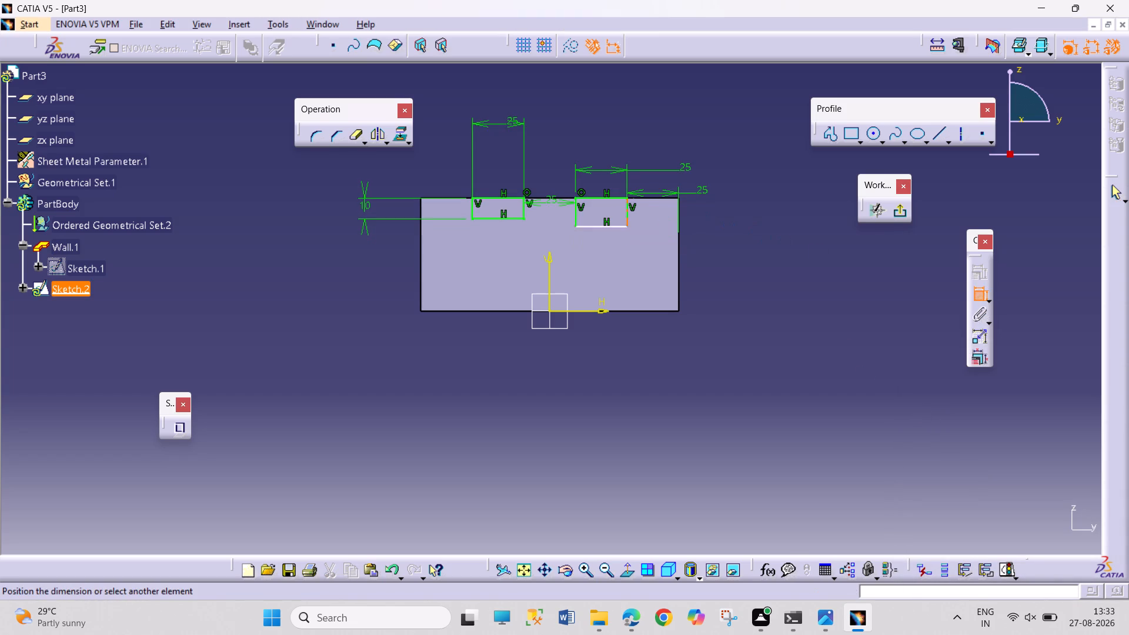
left_click(728, 216)
double_click(730, 213)
type("10")
key("Return")
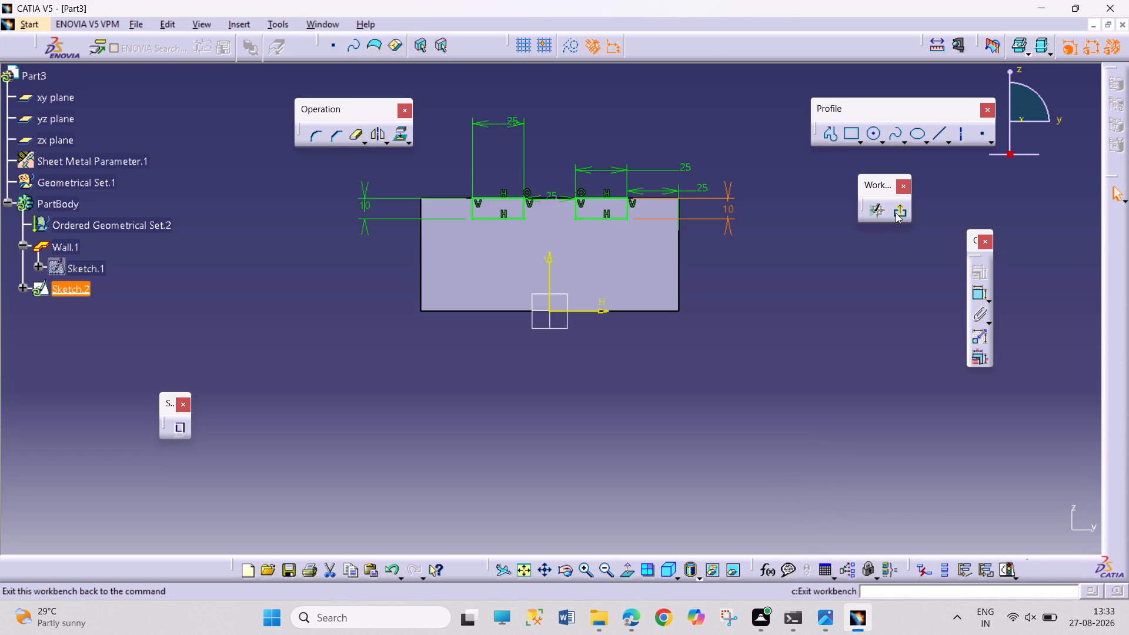
left_click(896, 213)
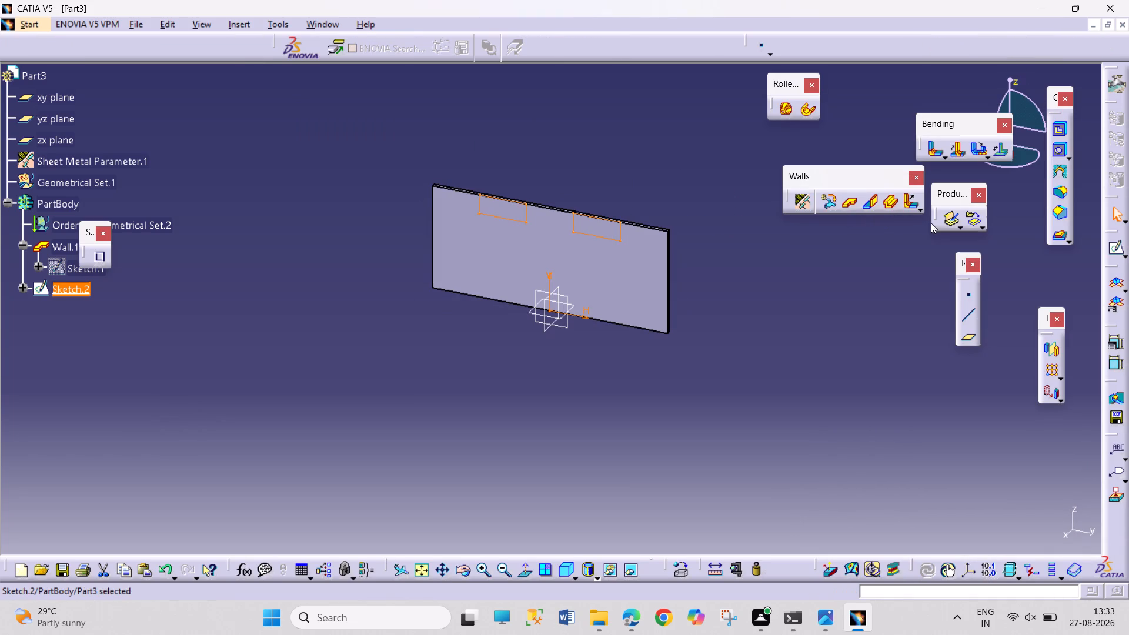
Create a Sheetmetal standard Cut Out from the two-rectangle sketch with the end limit Up to next.
left_click(1058, 129)
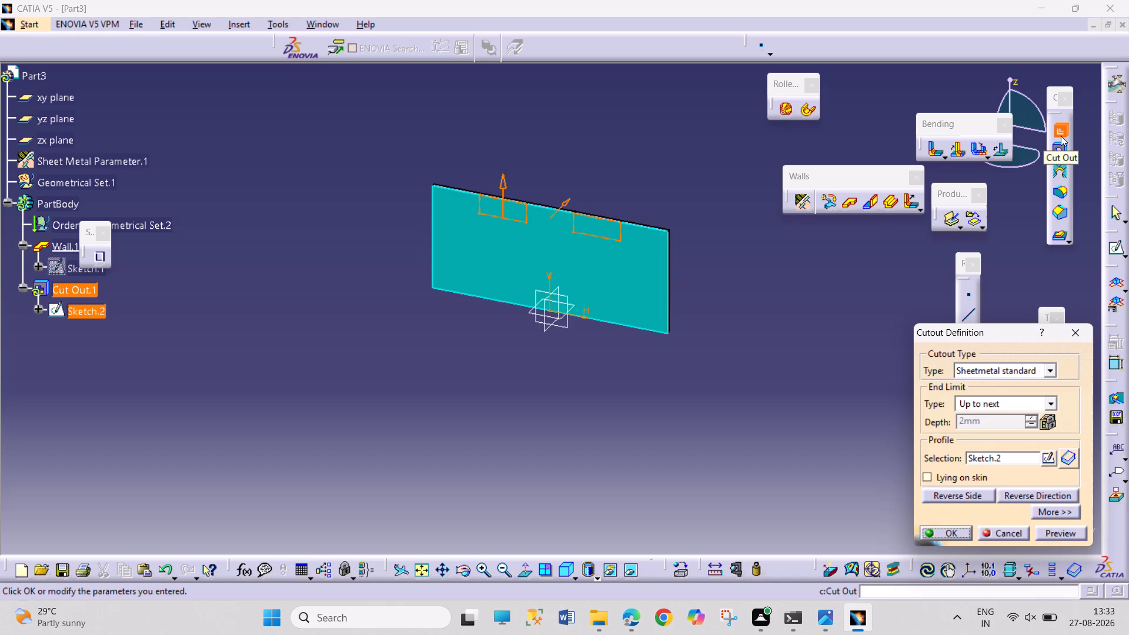
left_click(939, 533)
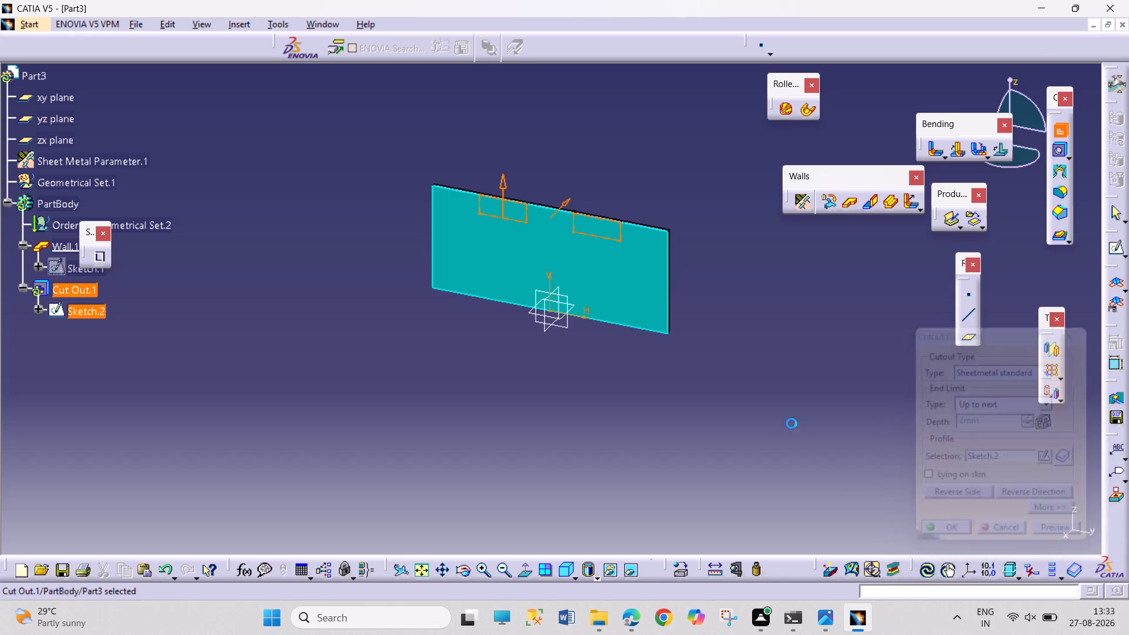
left_click(832, 404)
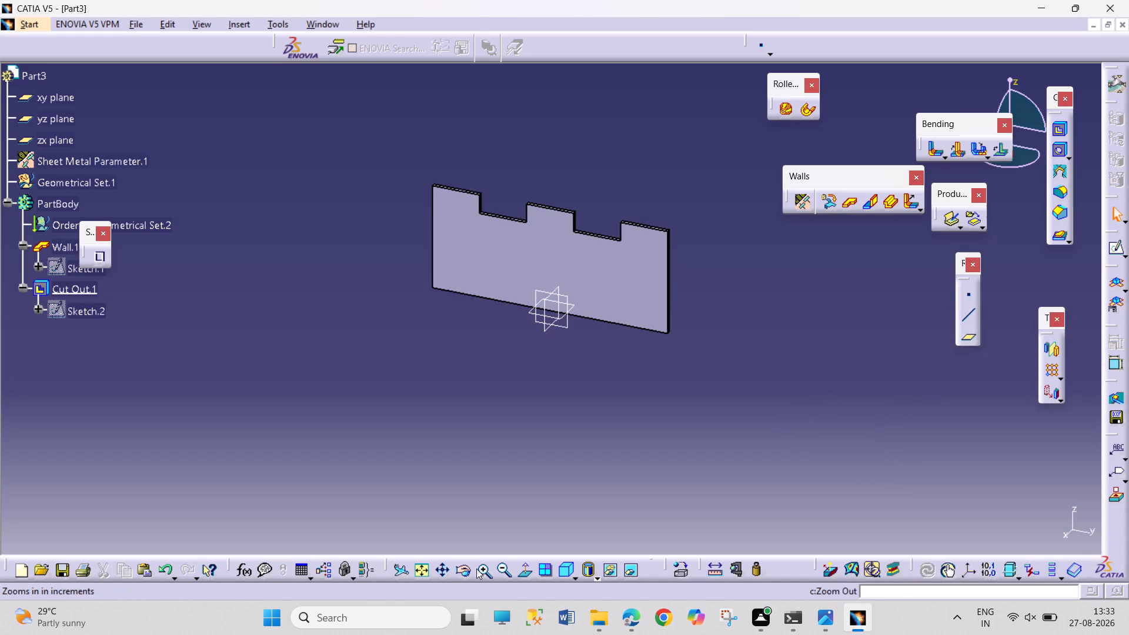
Reopen the cutout's sketch and delete the first rectangle's width dimension and the gap dimension between the two rectangles.
left_click(461, 568)
left_click(466, 457)
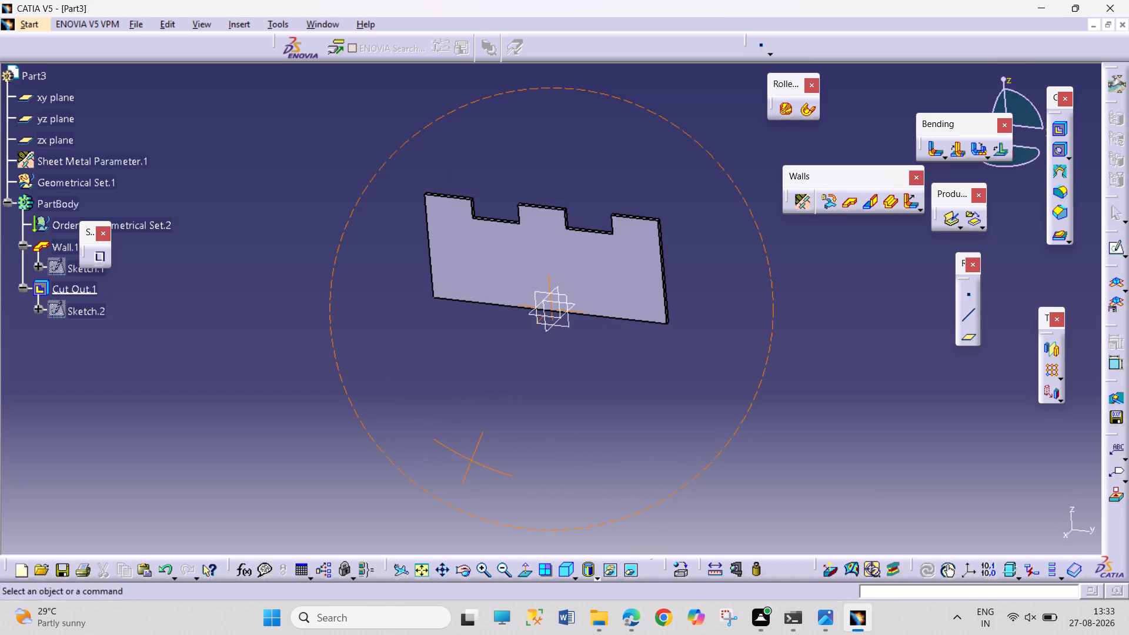
double_click(88, 309)
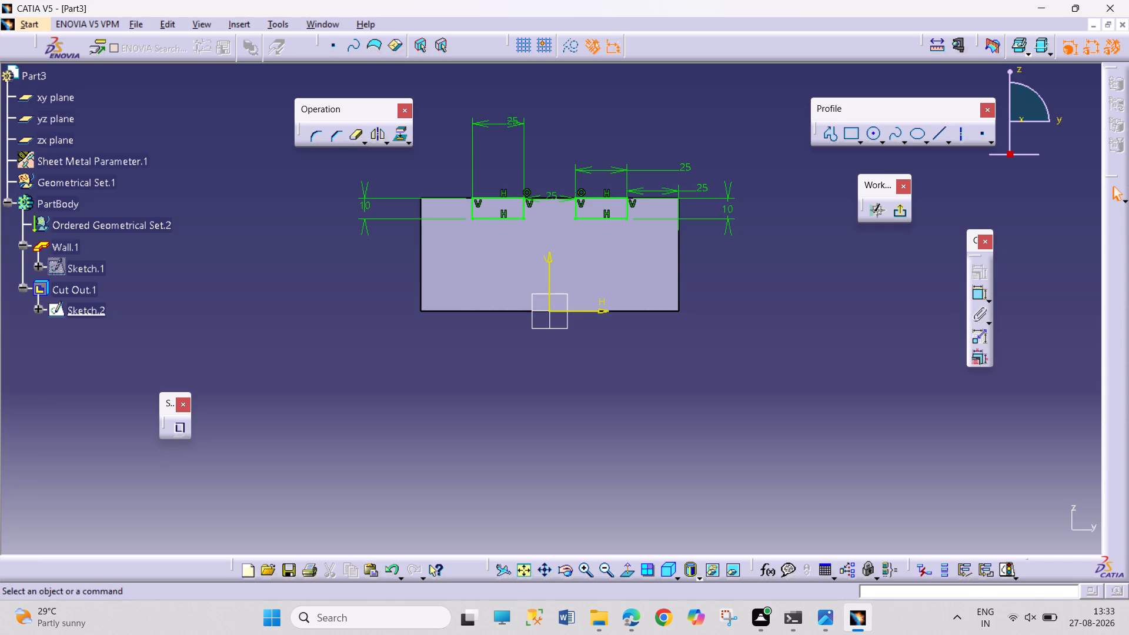
right_click(510, 121)
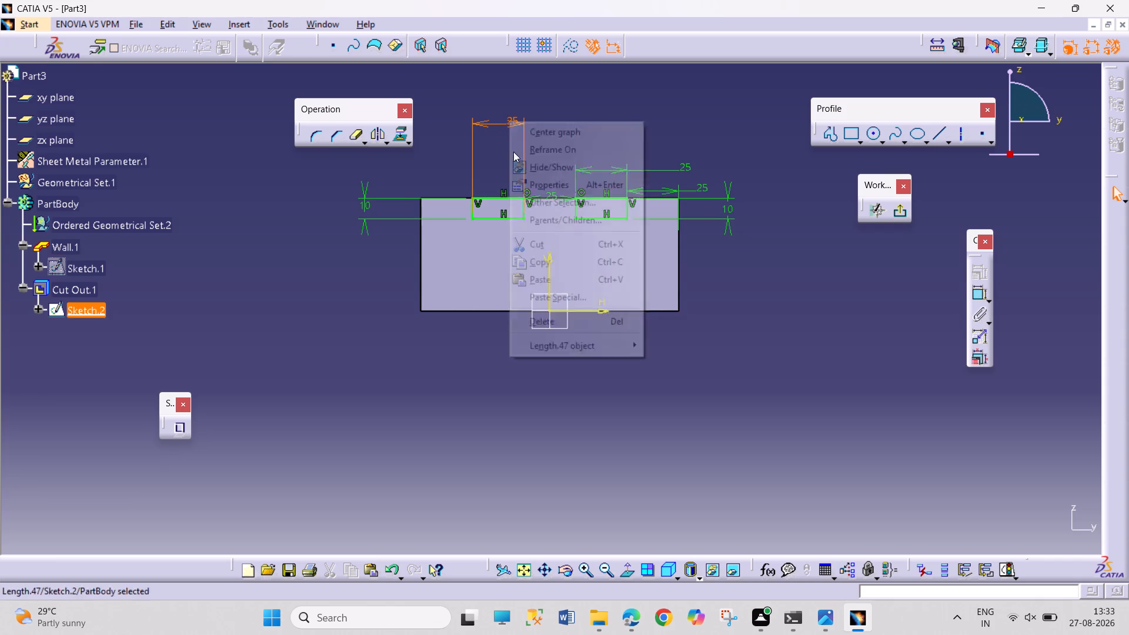
left_click(546, 326)
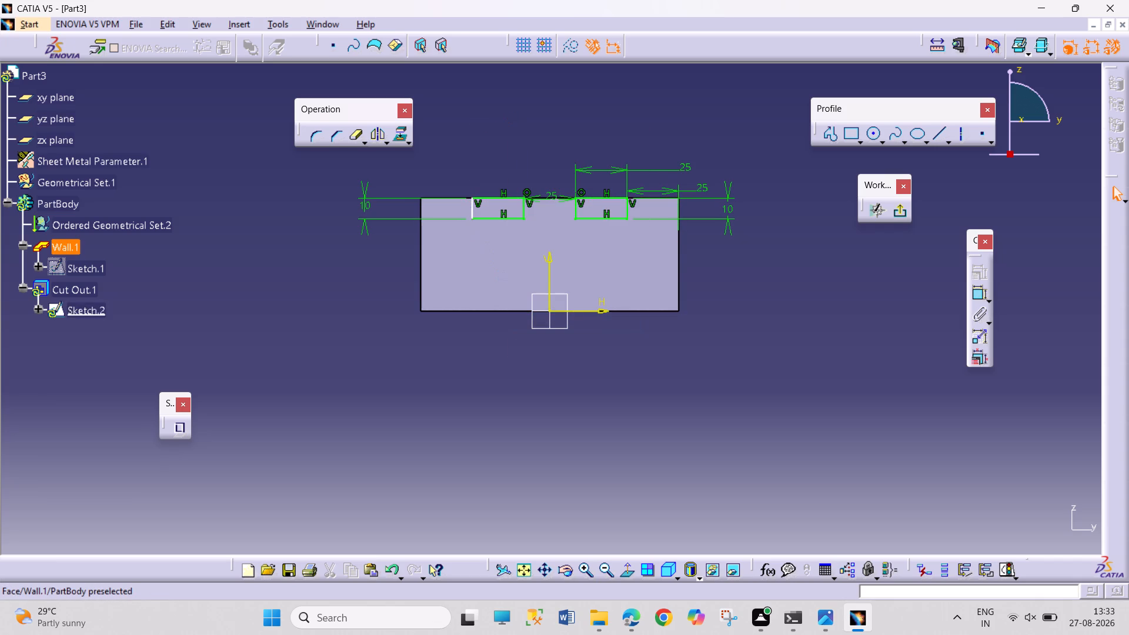
right_click(550, 195)
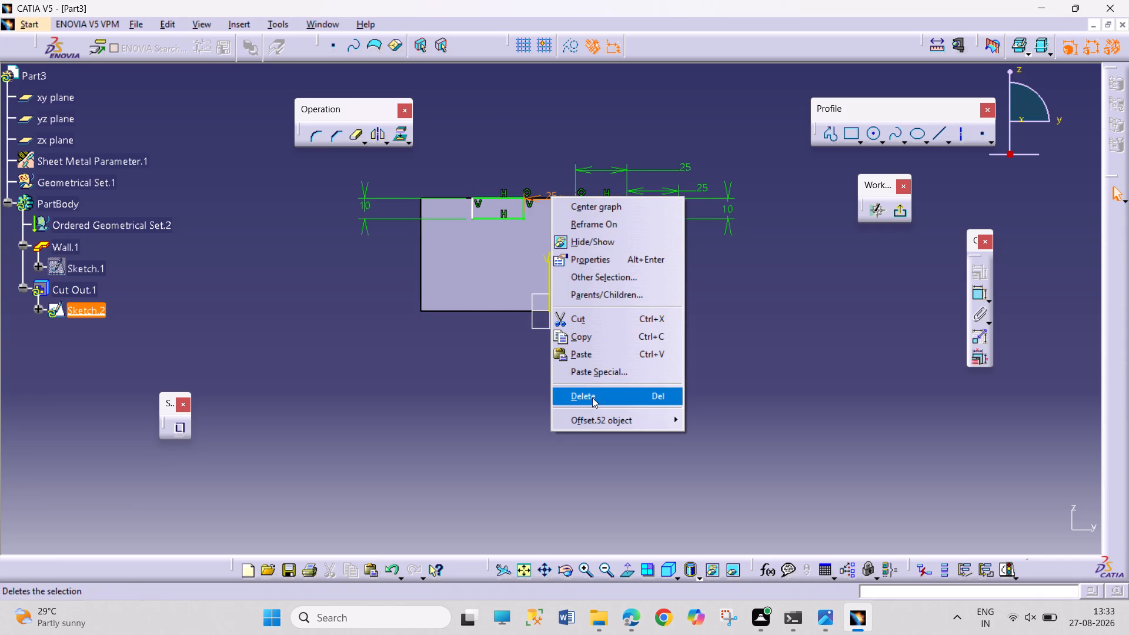
left_click(592, 397)
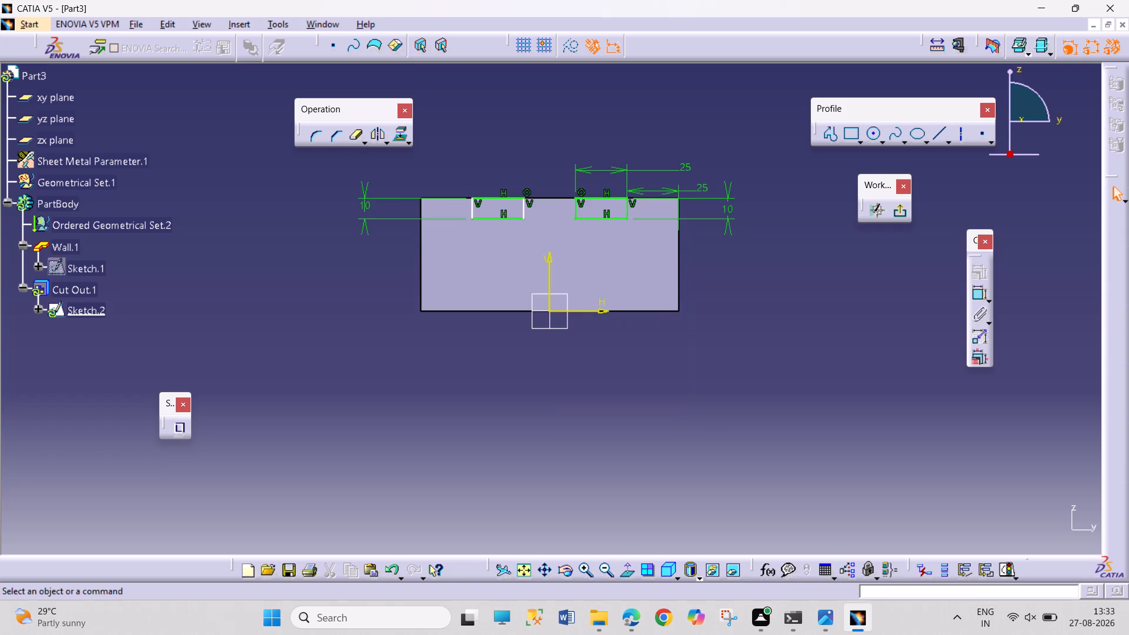
Apply a Coincidence constraint between the first rectangle's left line and the wall's left edge.
left_click(472, 213)
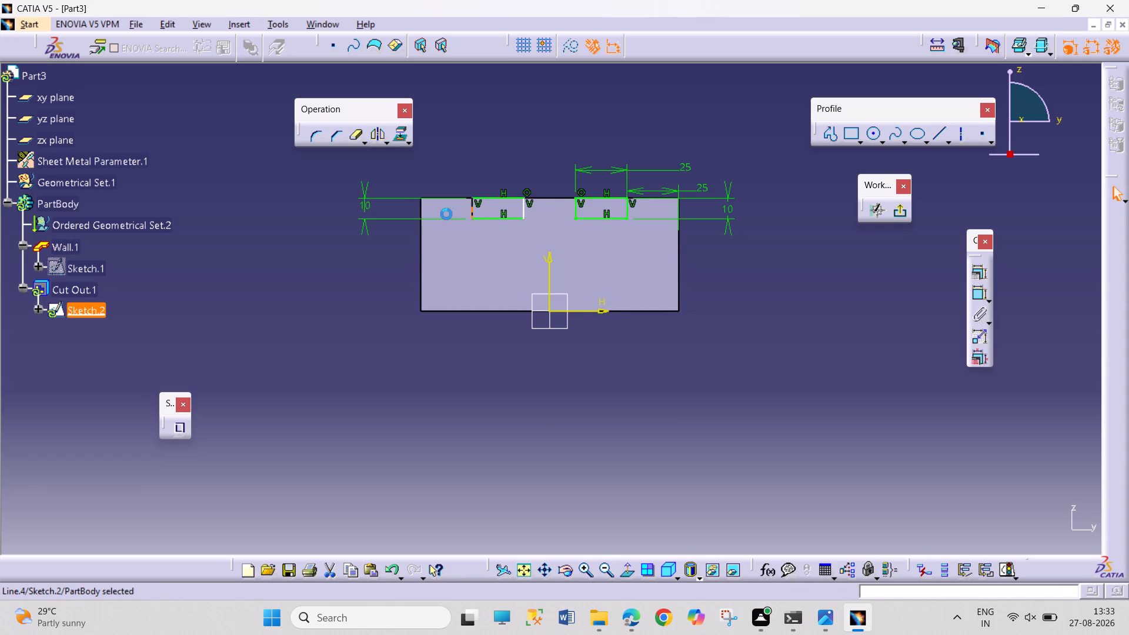
left_click(421, 209, "ctrl")
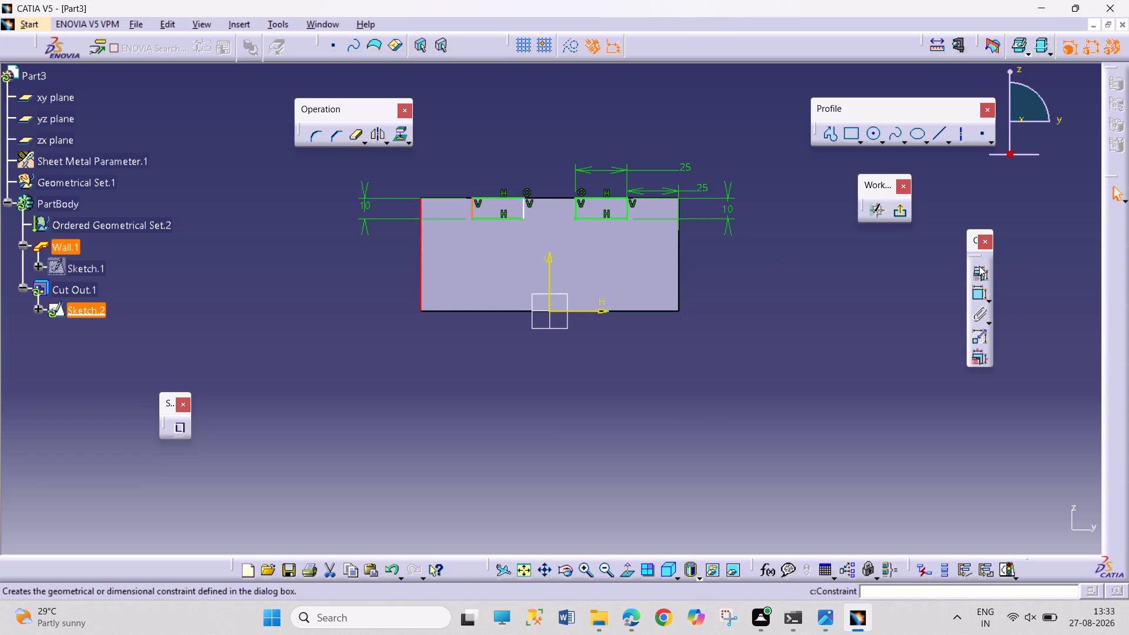
left_click(979, 266)
left_click(1046, 392)
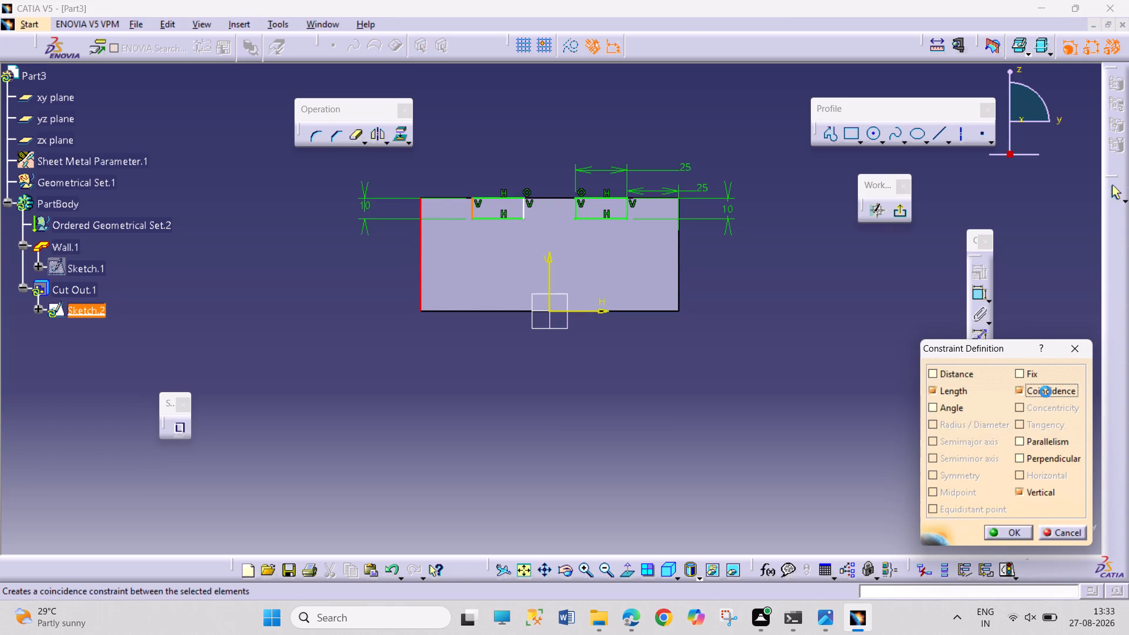
left_click(1003, 532)
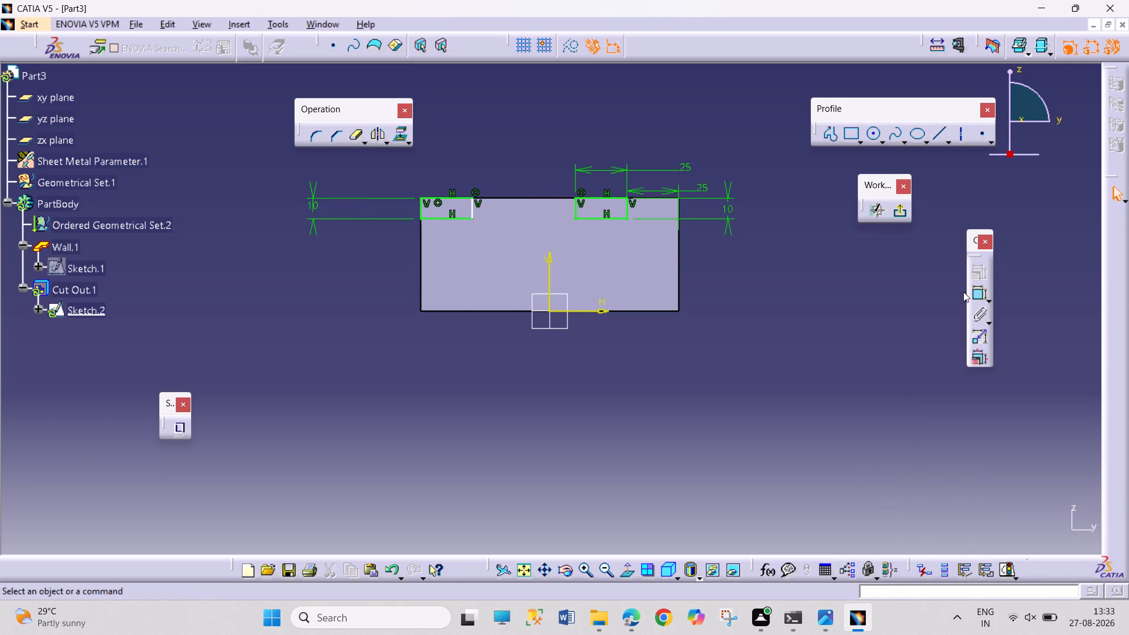
Dimension the first rectangle's width along its top line, placing the dimension above the wall.
left_click(975, 298)
left_click(460, 198)
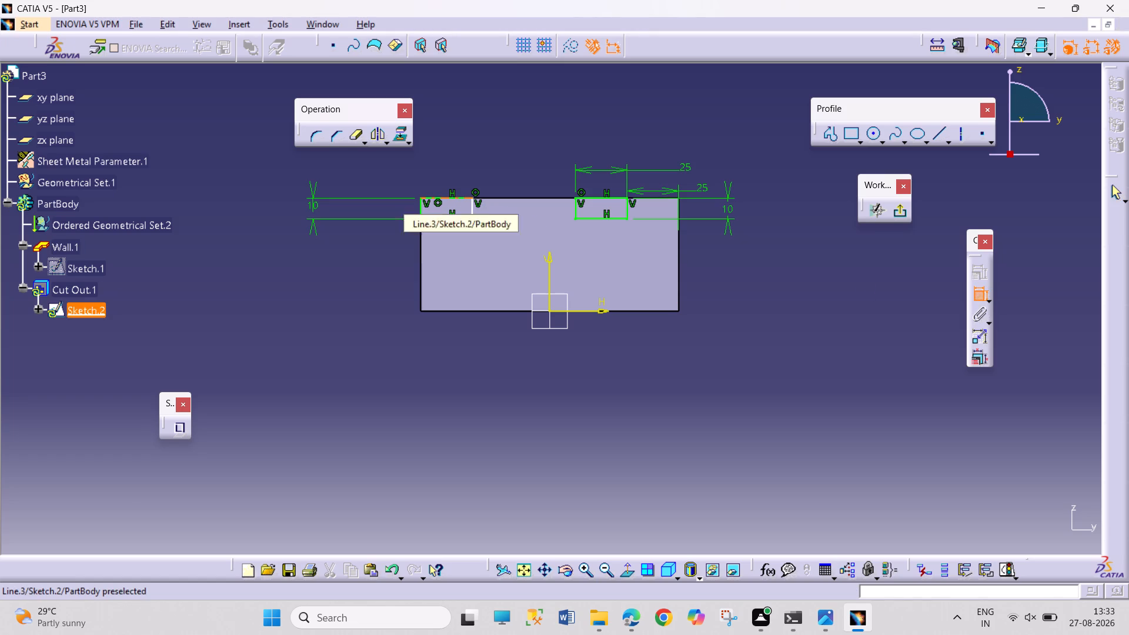
left_click(449, 155)
left_click(811, 310)
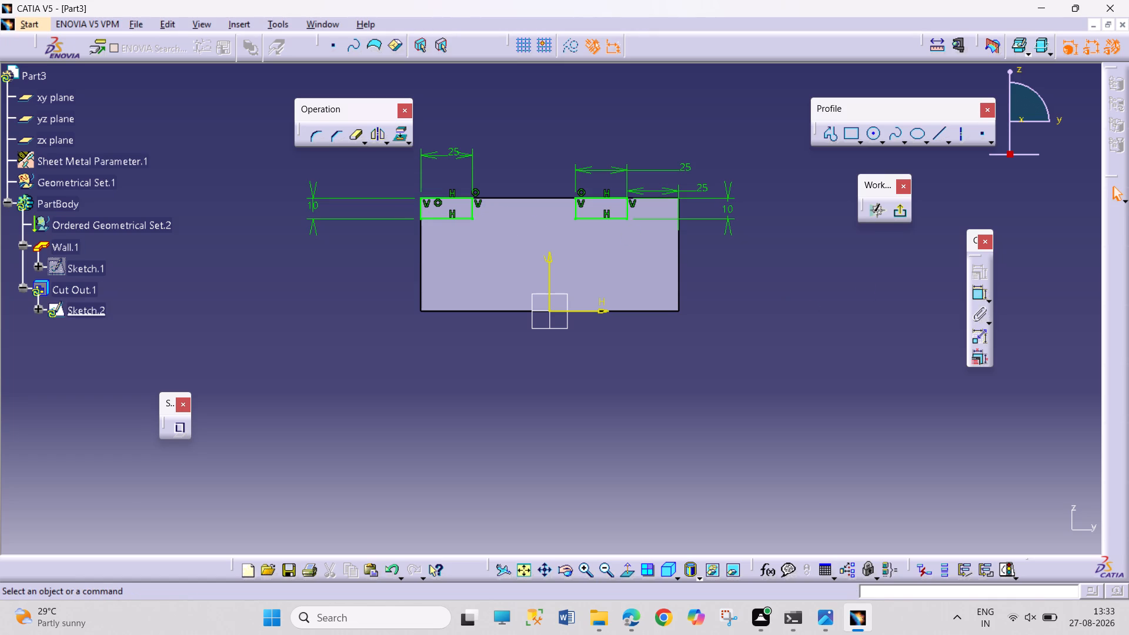
Replace the offset dimension between the second rectangle's right line and the wall's right edge with a Coincidence constraint.
right_click(705, 183)
left_click(767, 378)
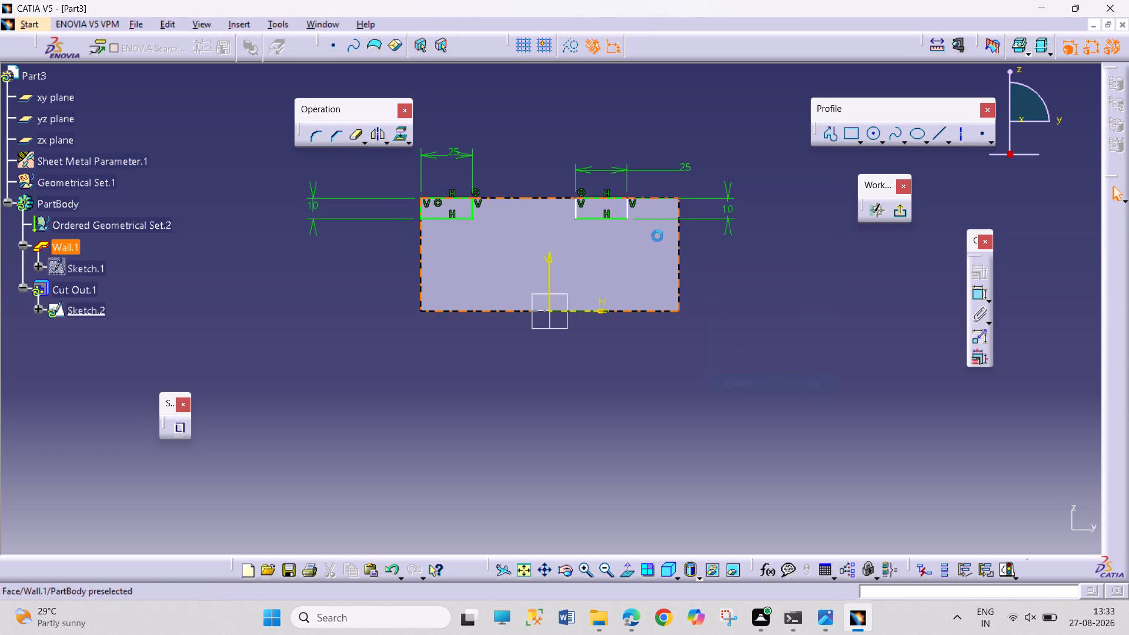
left_click(626, 209)
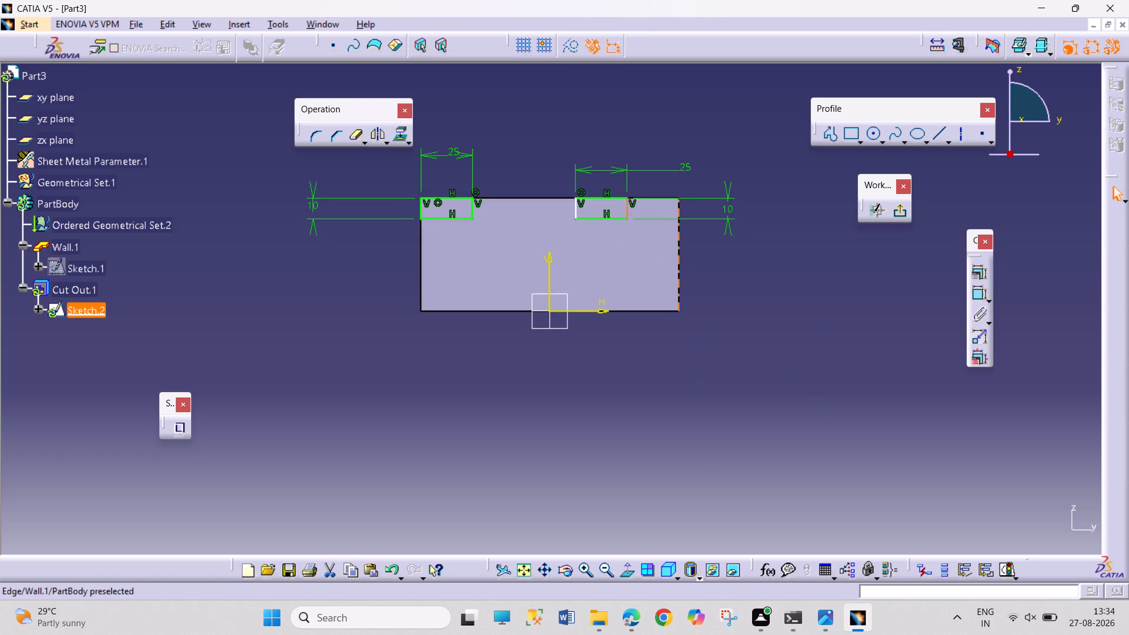
left_click(679, 210, "ctrl")
left_click(981, 275)
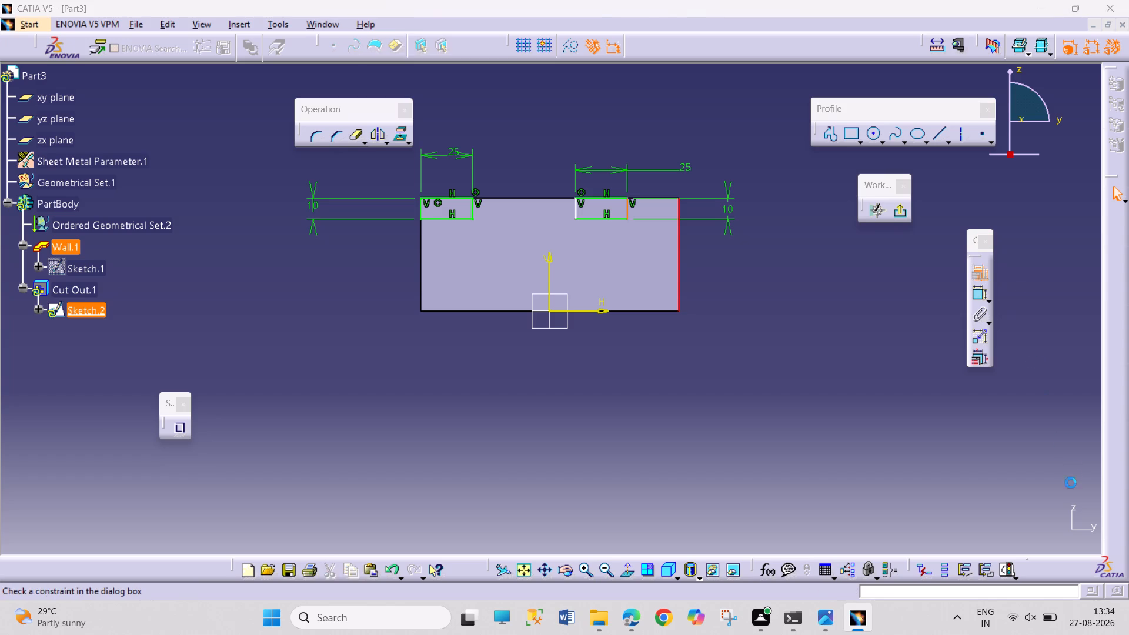
left_click(1032, 390)
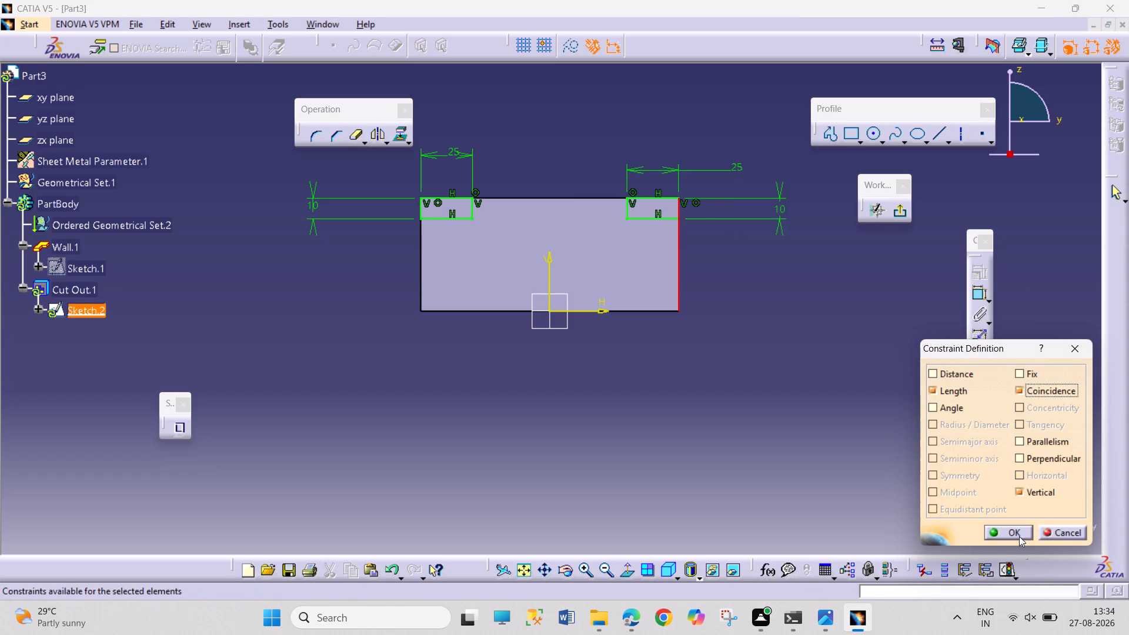
left_click(1017, 537)
left_click(768, 437)
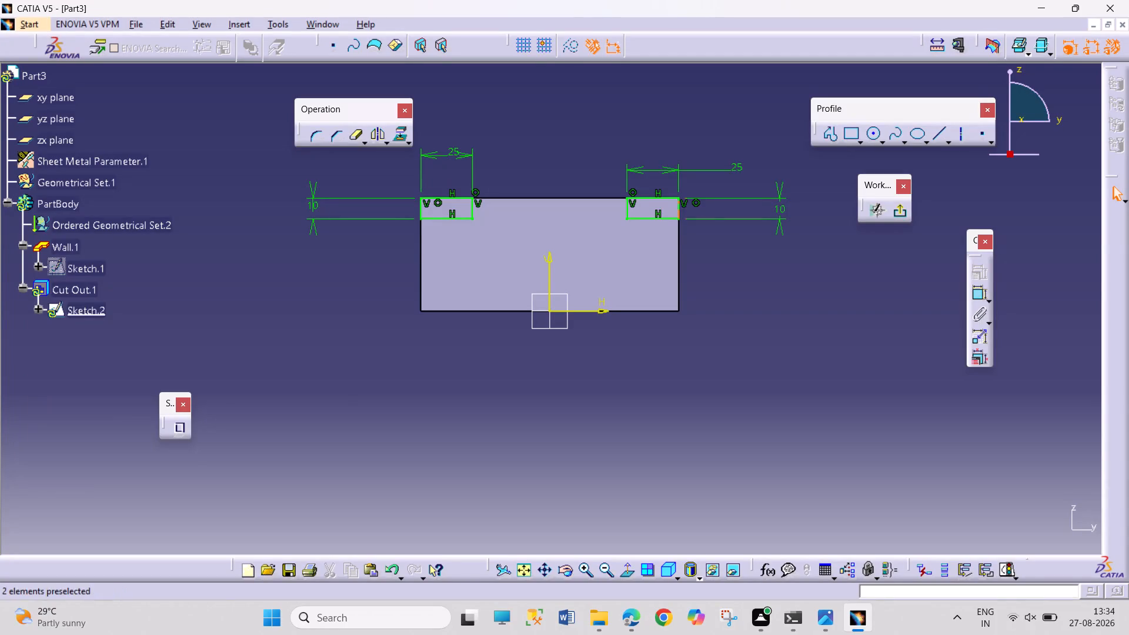
Delete the second rectangle's width dimension.
right_click(733, 165)
left_click(779, 364)
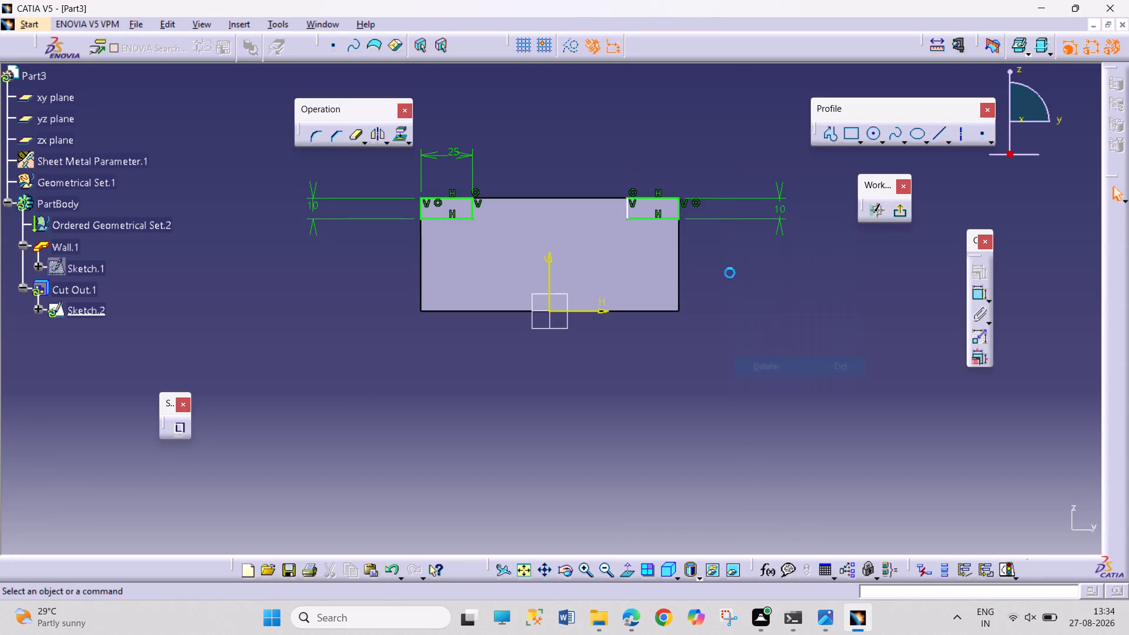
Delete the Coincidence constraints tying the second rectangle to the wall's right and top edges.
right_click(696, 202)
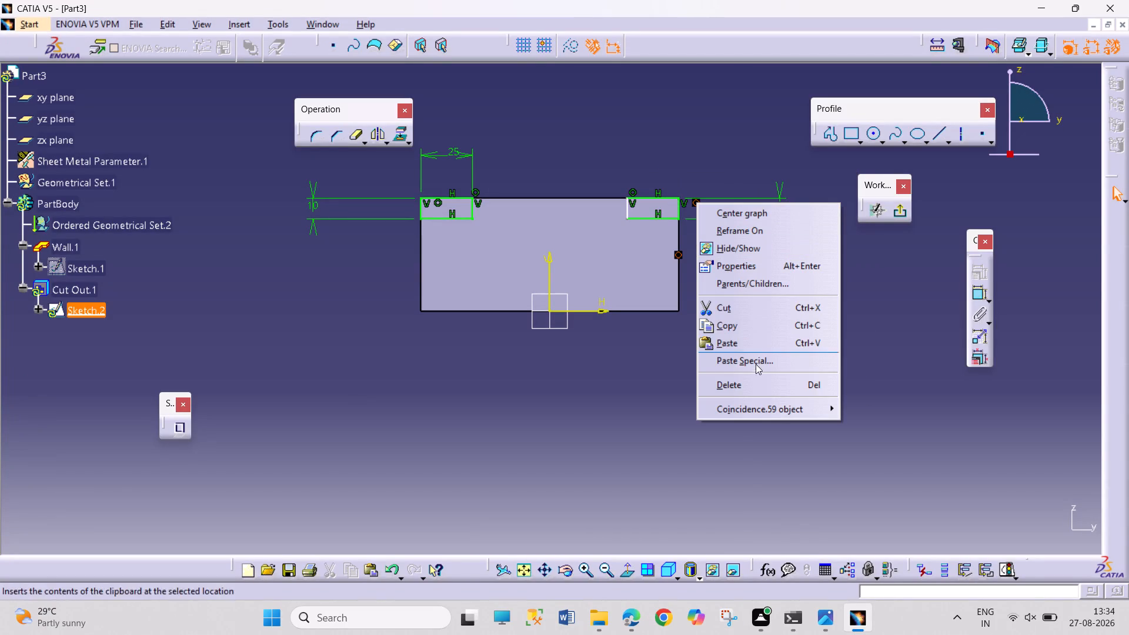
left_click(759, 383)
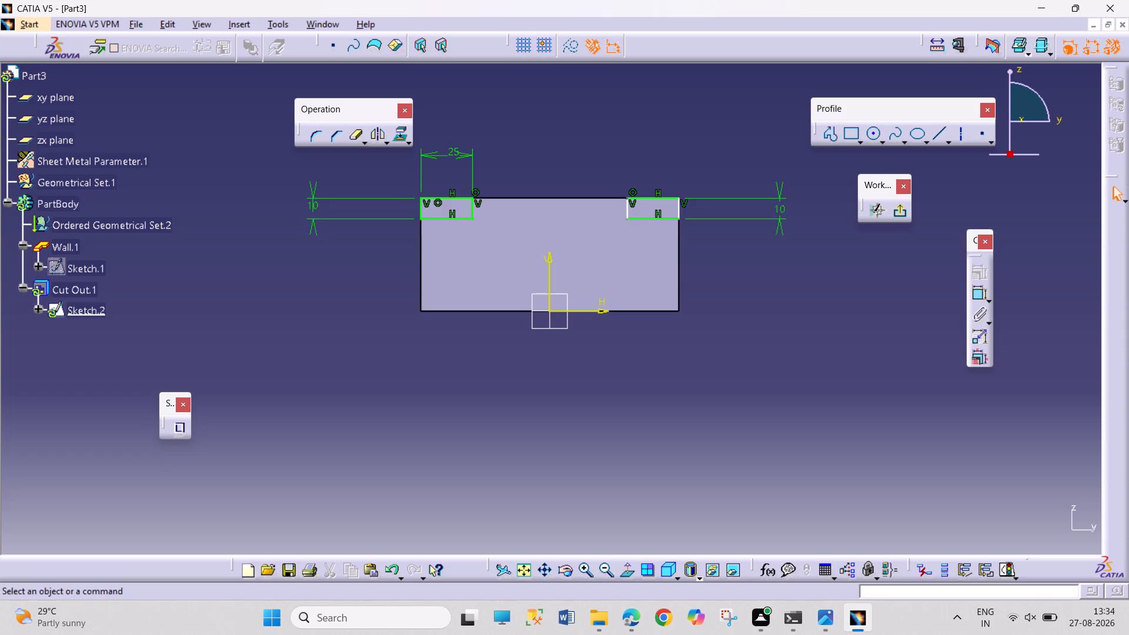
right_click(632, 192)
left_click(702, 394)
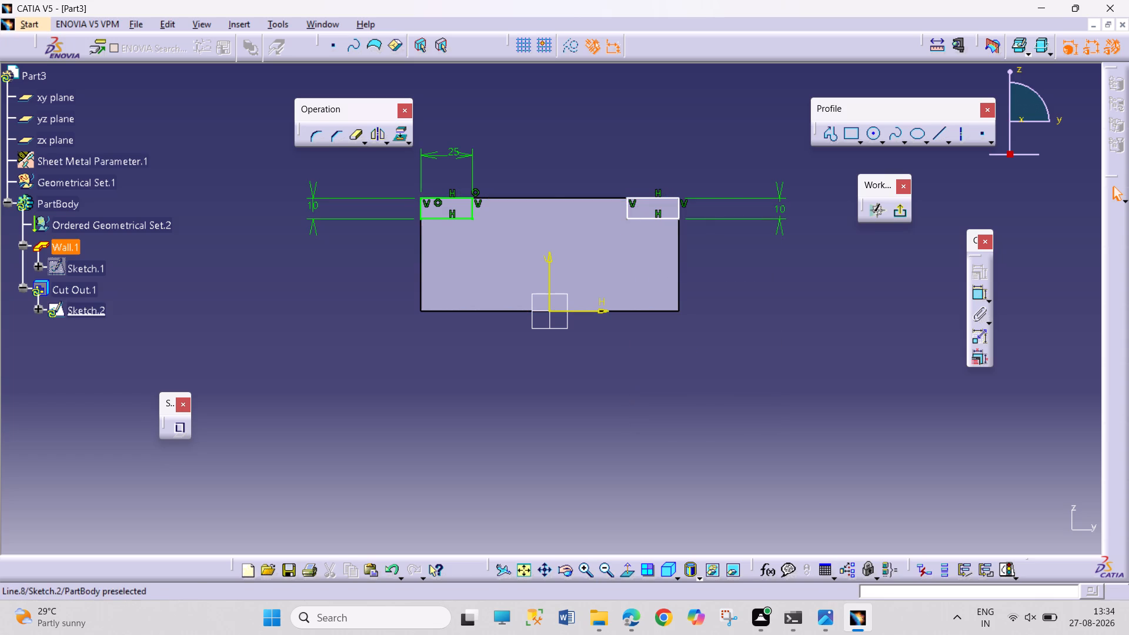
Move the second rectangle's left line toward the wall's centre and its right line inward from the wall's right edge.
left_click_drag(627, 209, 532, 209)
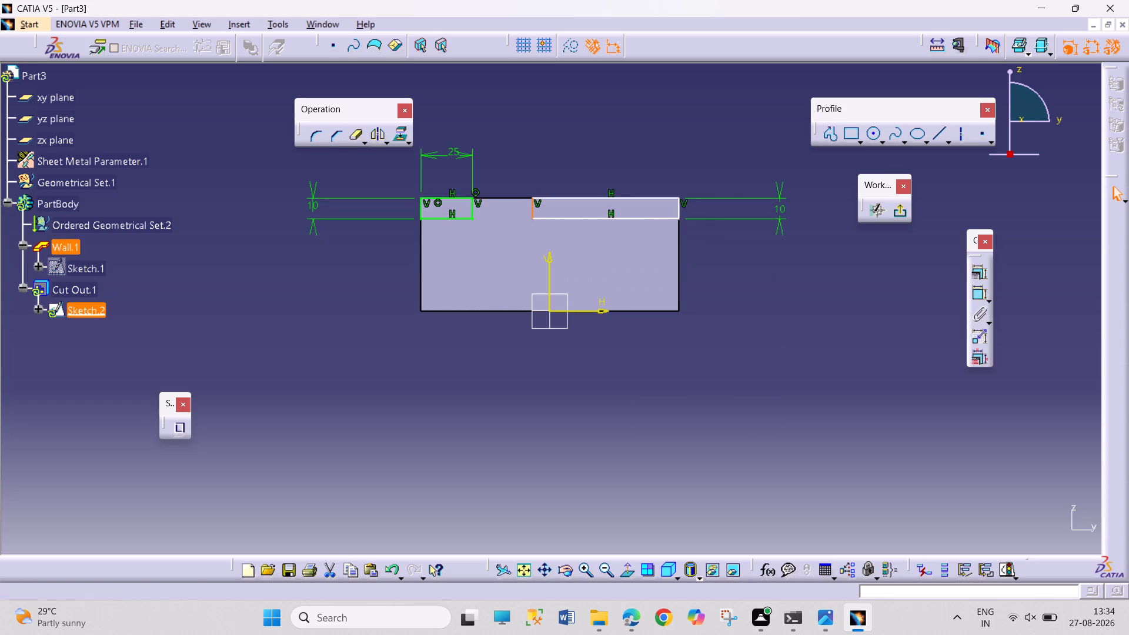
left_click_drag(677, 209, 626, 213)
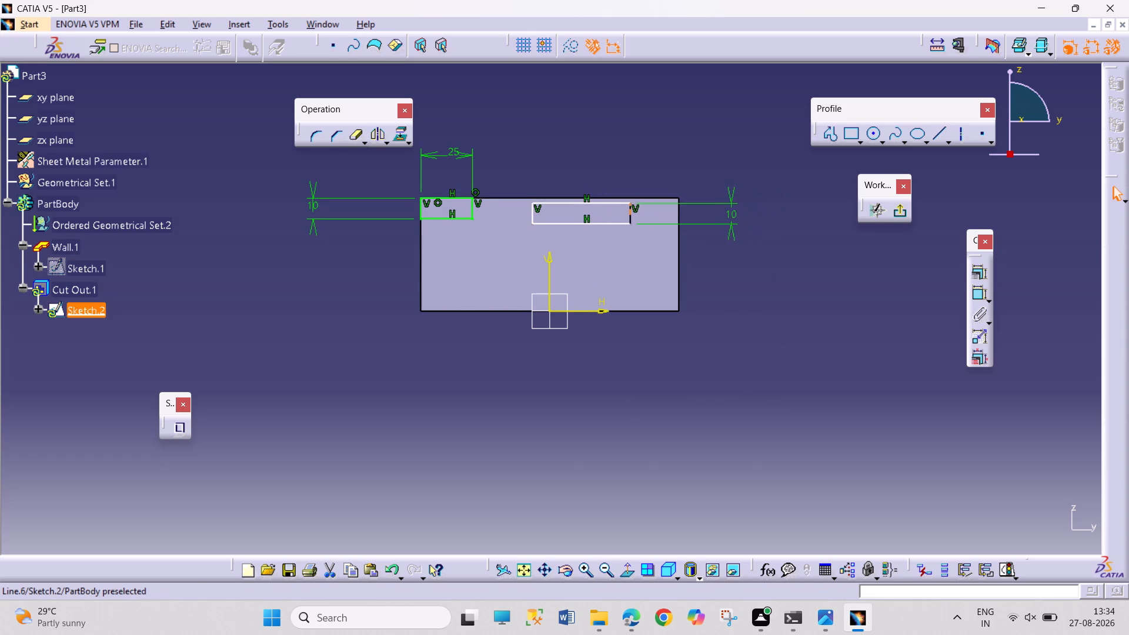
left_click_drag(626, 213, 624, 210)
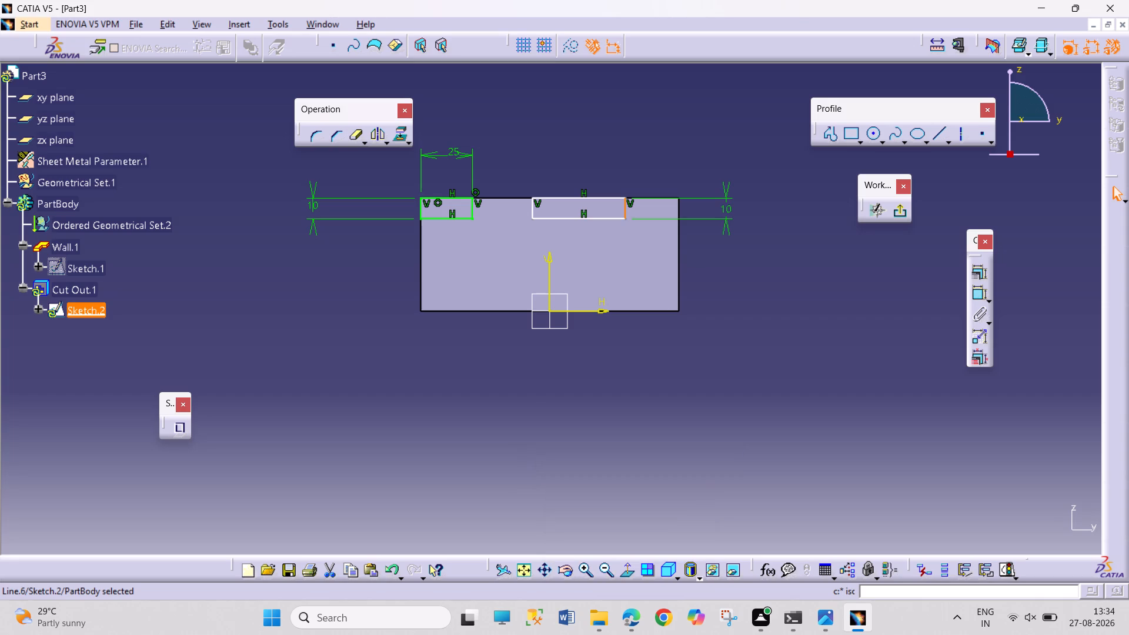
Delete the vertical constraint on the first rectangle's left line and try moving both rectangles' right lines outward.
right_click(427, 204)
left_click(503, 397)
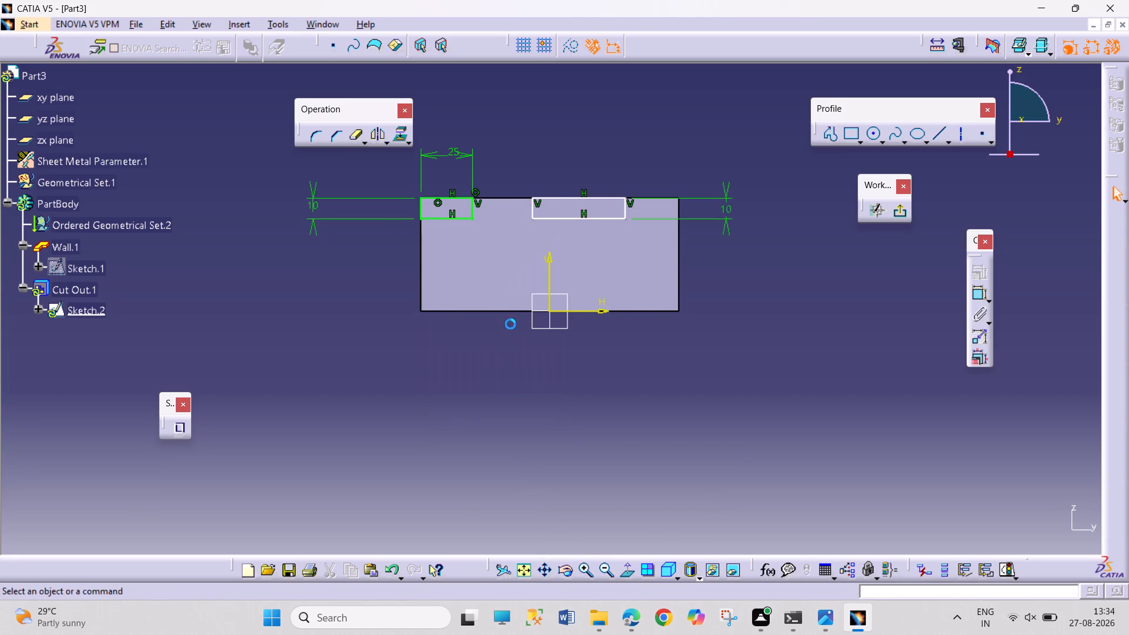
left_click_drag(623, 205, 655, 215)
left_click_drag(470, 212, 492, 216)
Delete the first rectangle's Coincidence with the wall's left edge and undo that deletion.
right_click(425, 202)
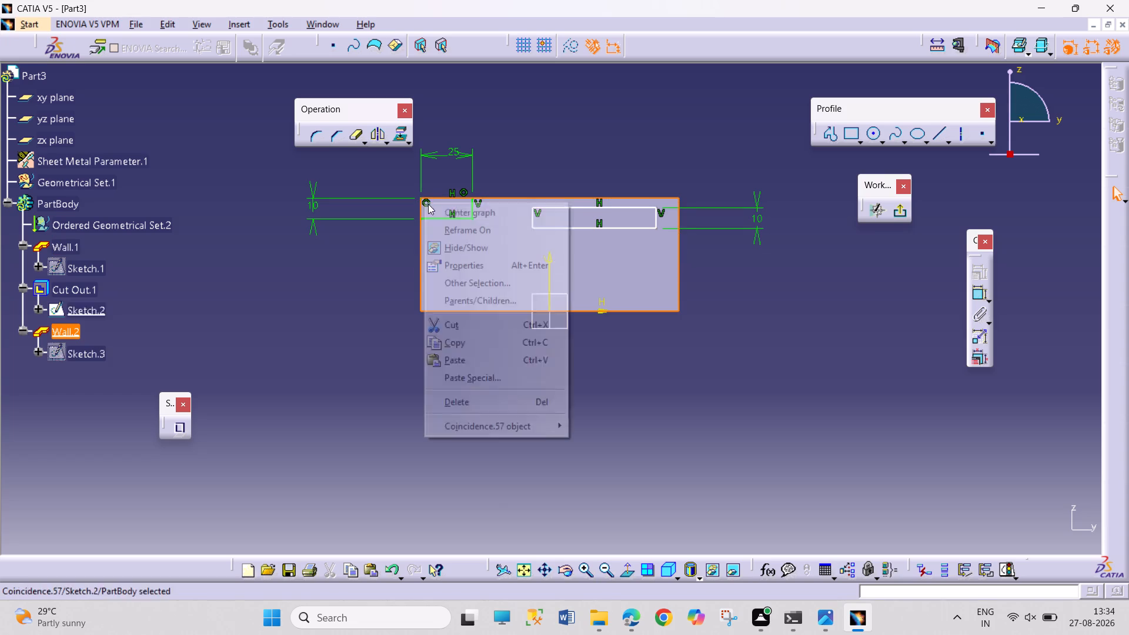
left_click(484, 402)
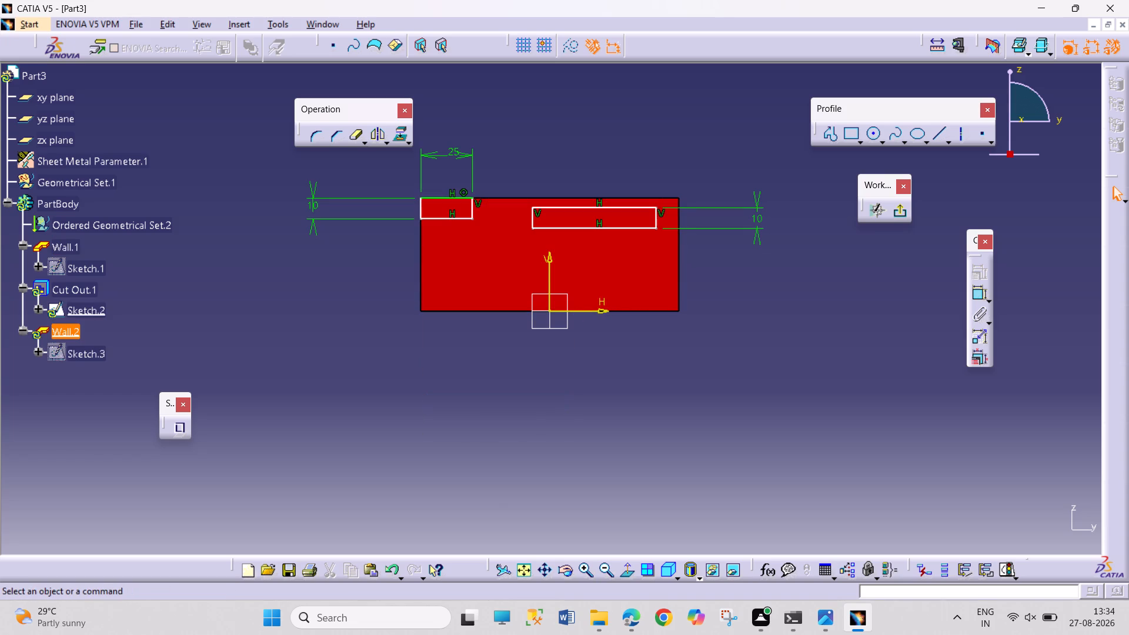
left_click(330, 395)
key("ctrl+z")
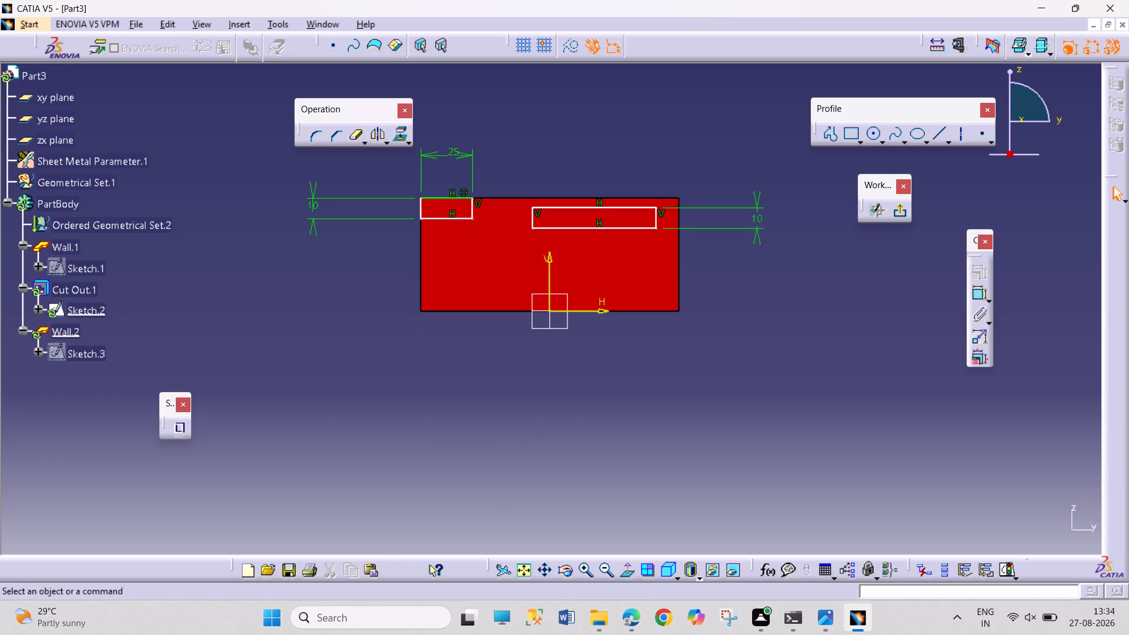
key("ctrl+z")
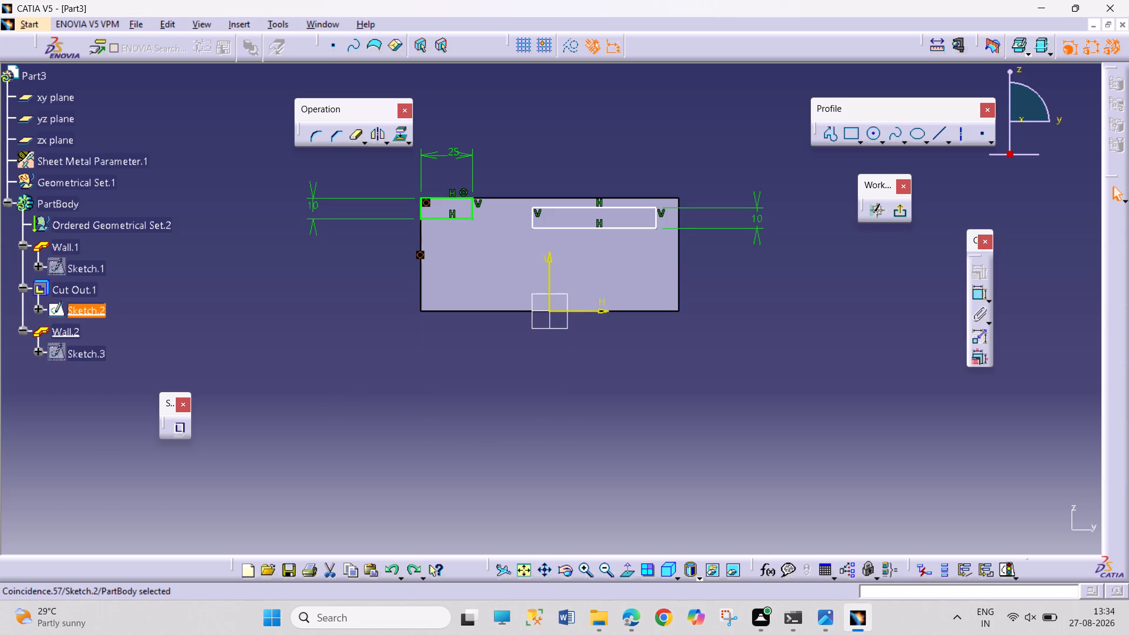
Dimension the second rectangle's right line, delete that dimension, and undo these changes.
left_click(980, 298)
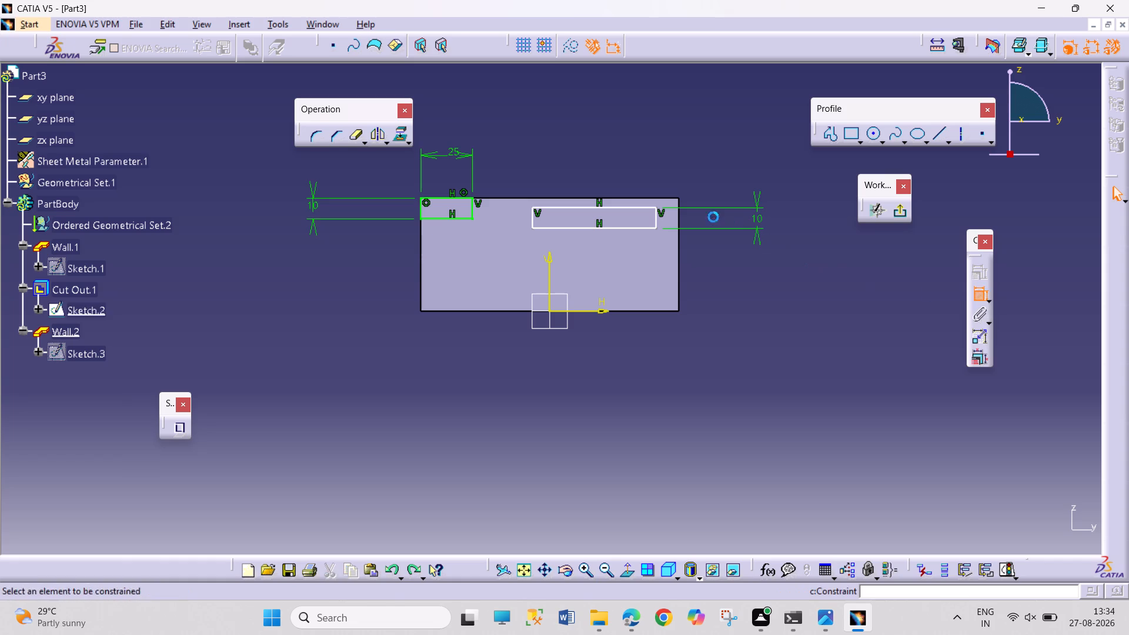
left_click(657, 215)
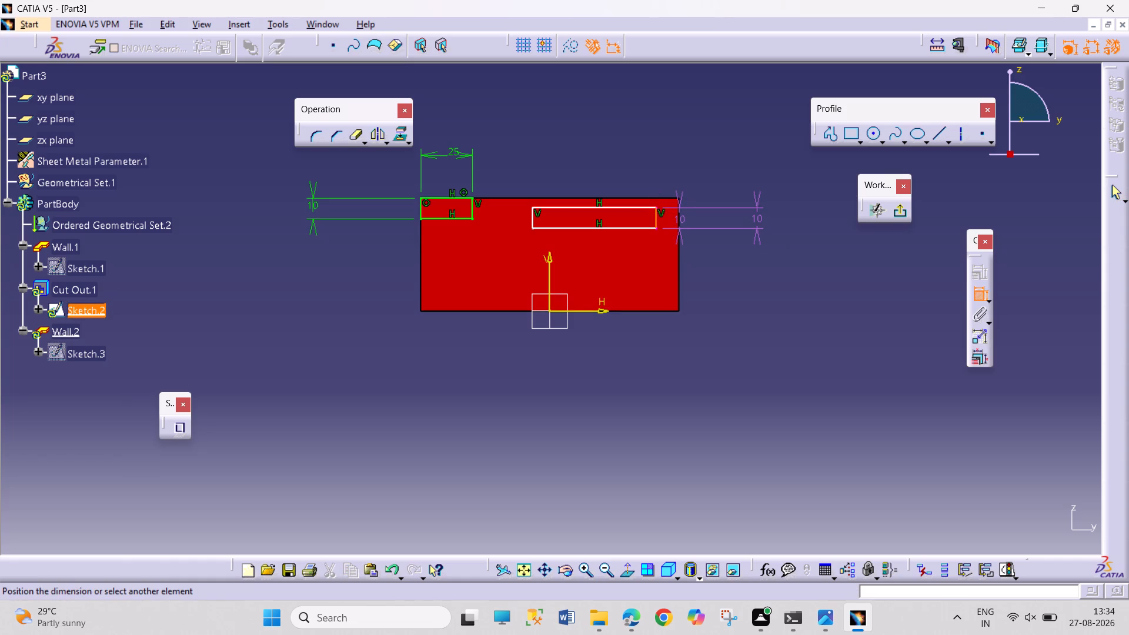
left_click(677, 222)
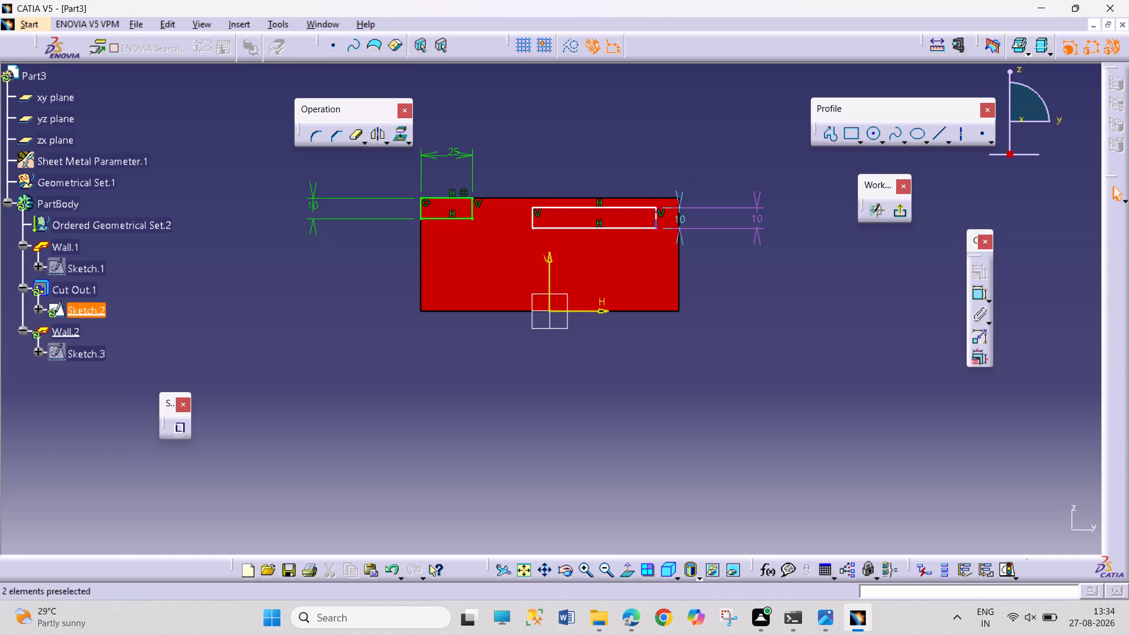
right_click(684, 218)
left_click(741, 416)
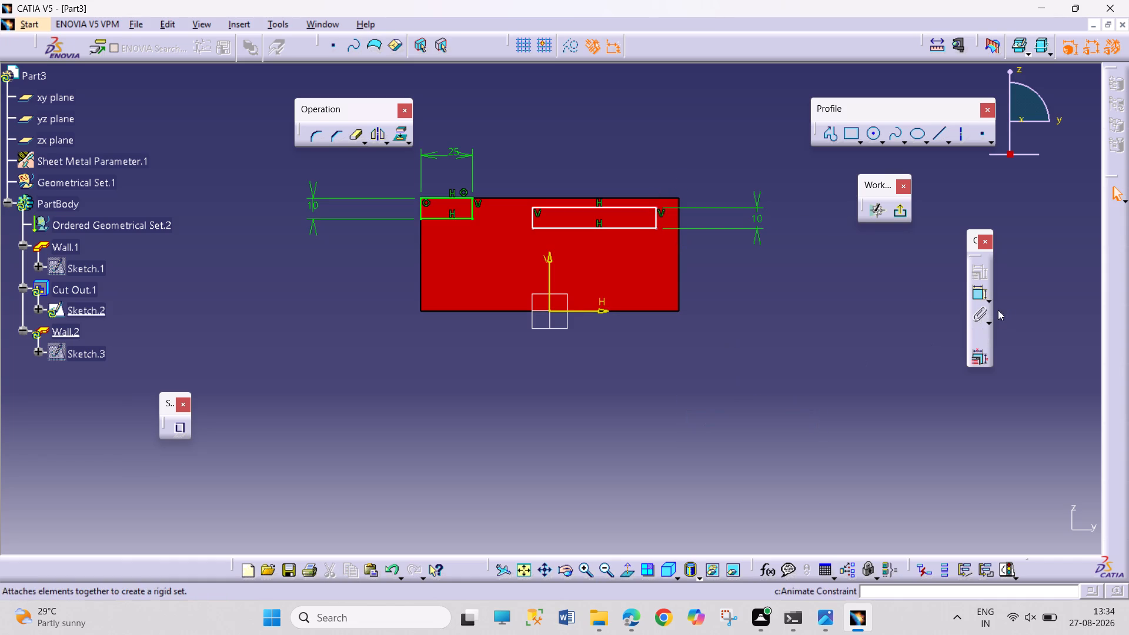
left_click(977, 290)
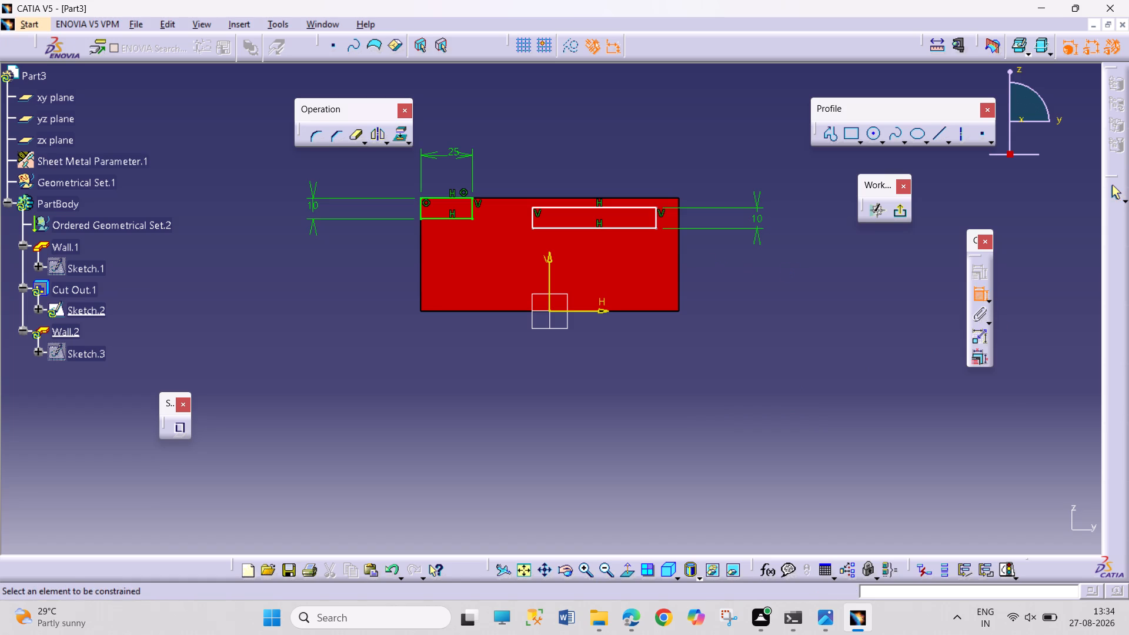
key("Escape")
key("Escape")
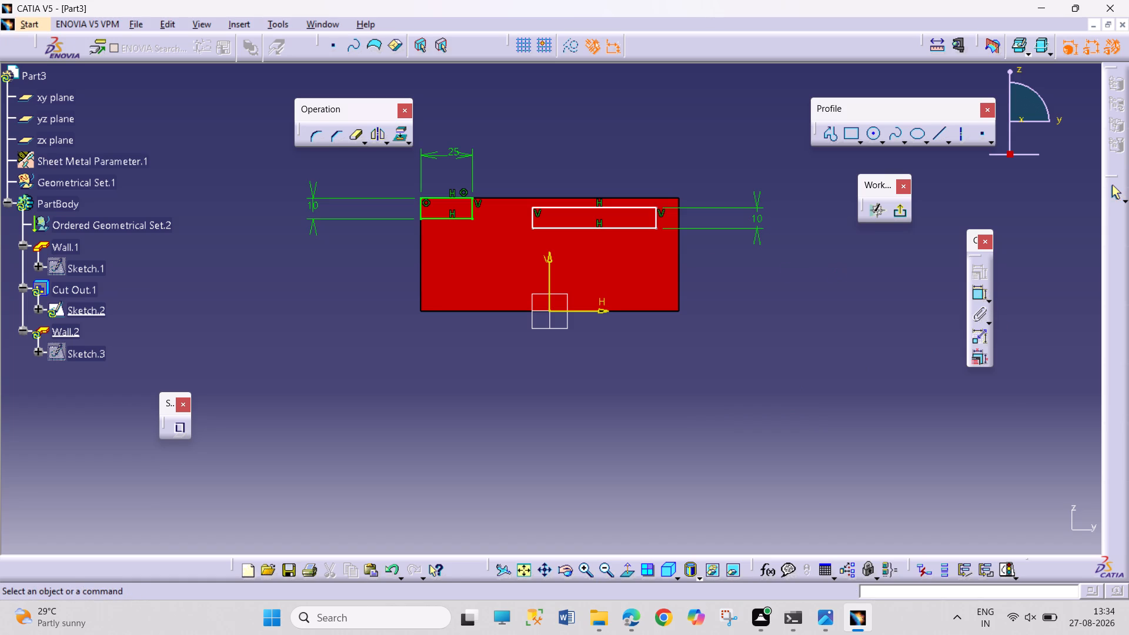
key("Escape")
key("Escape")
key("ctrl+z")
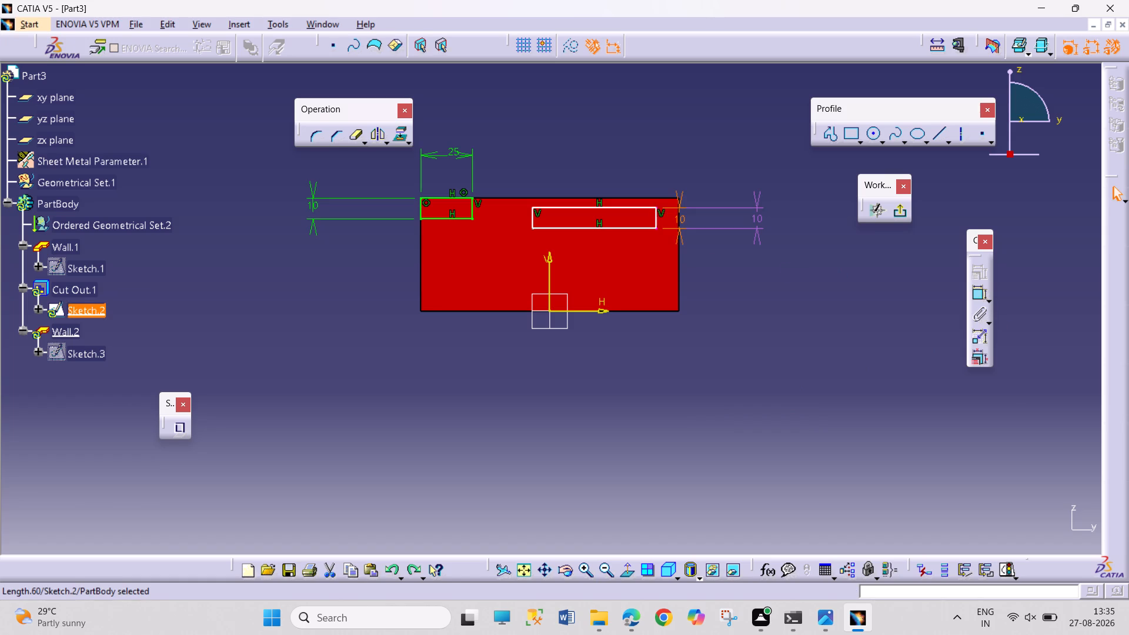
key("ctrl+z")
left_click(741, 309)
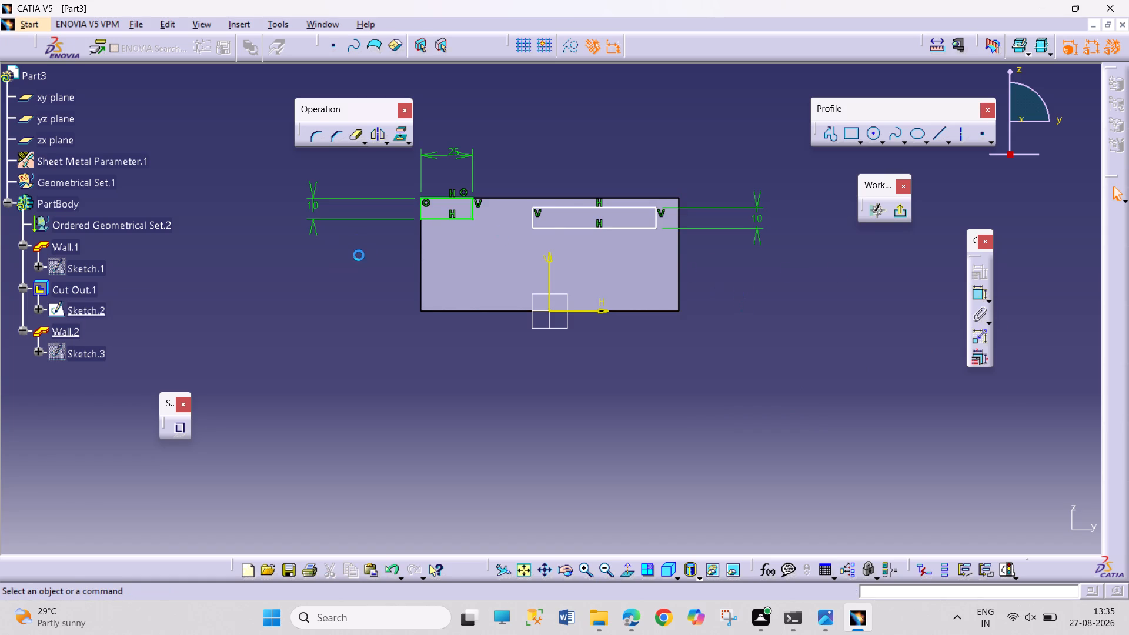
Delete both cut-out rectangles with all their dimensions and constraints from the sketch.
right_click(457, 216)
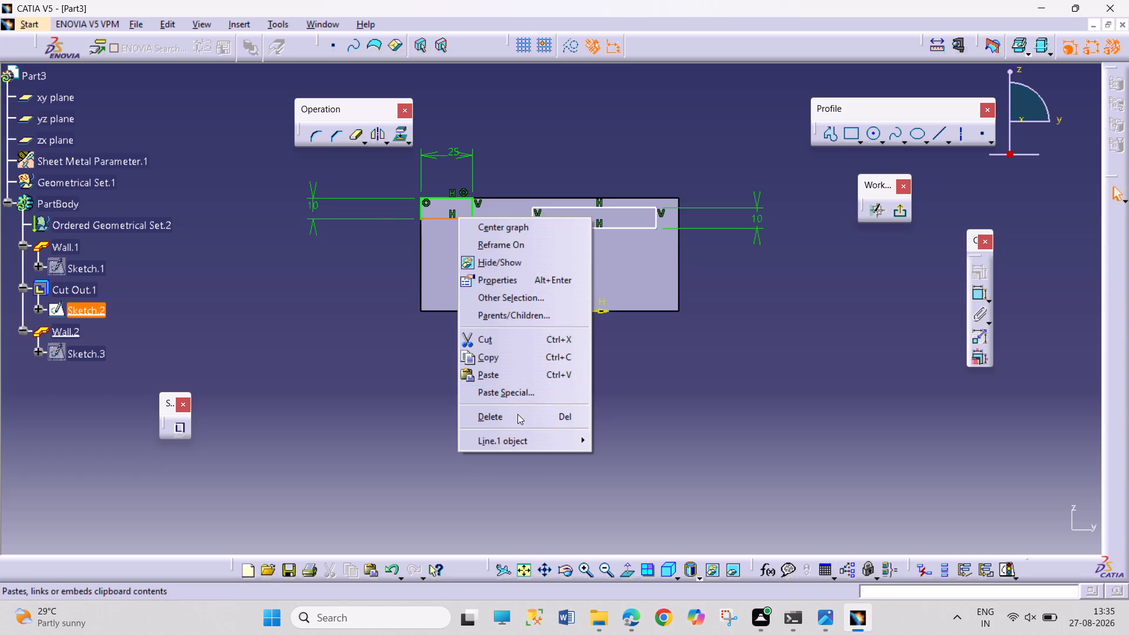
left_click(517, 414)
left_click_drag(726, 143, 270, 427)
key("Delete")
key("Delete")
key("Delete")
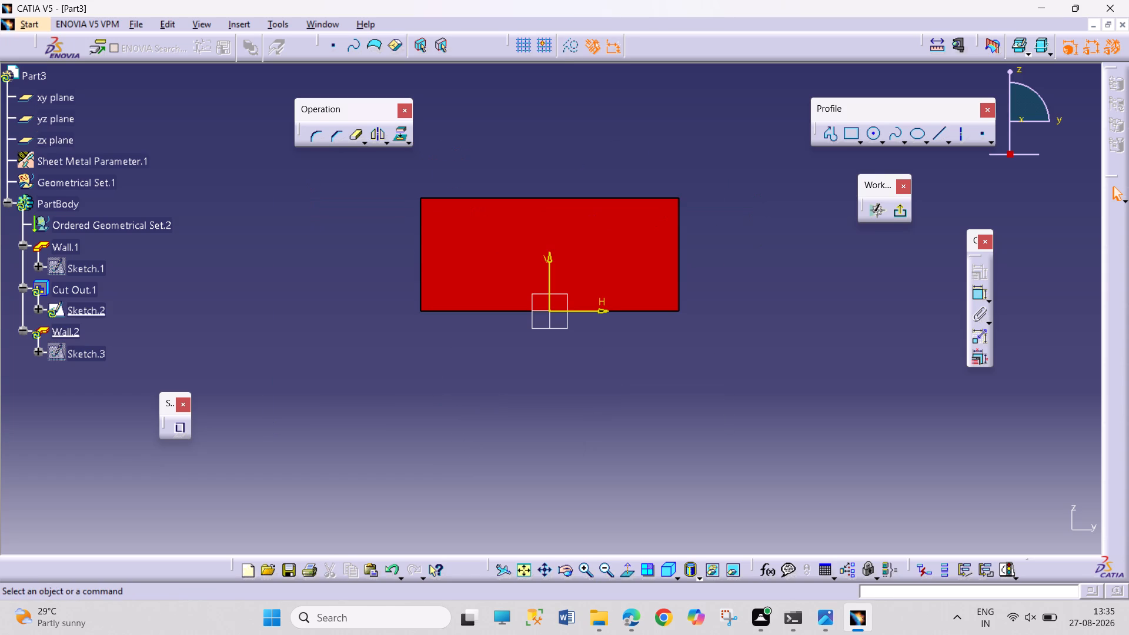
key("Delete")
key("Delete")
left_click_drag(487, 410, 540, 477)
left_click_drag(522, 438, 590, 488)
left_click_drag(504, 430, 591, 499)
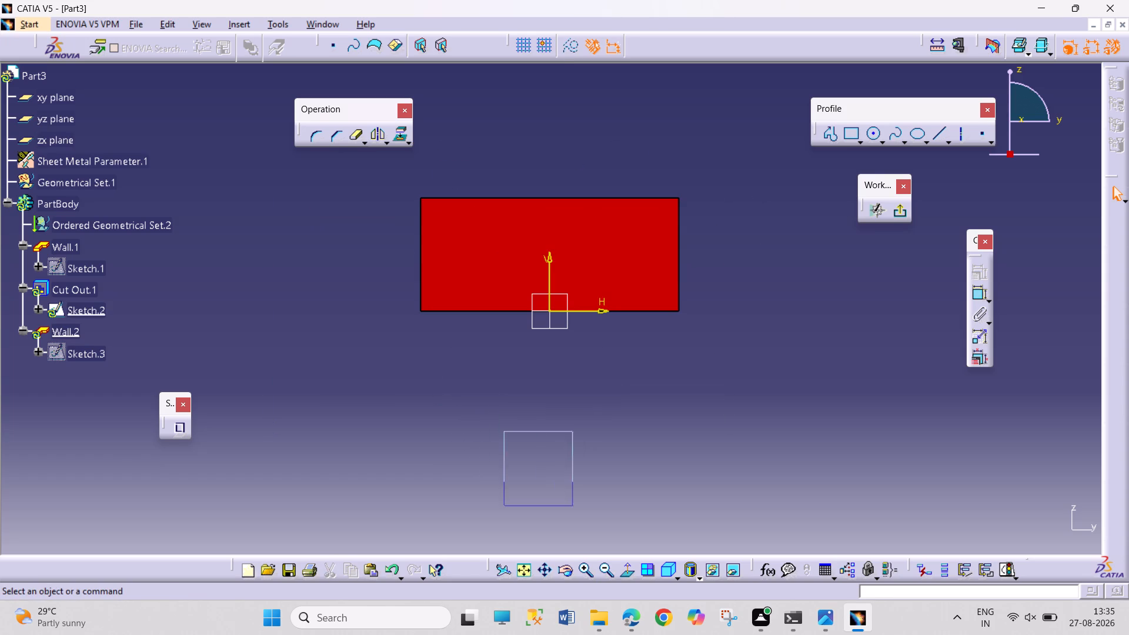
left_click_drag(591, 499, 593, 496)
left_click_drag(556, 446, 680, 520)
Exit the sketch and undo back through the sketch edits, the second wall and the Cut Out.
left_click(893, 212)
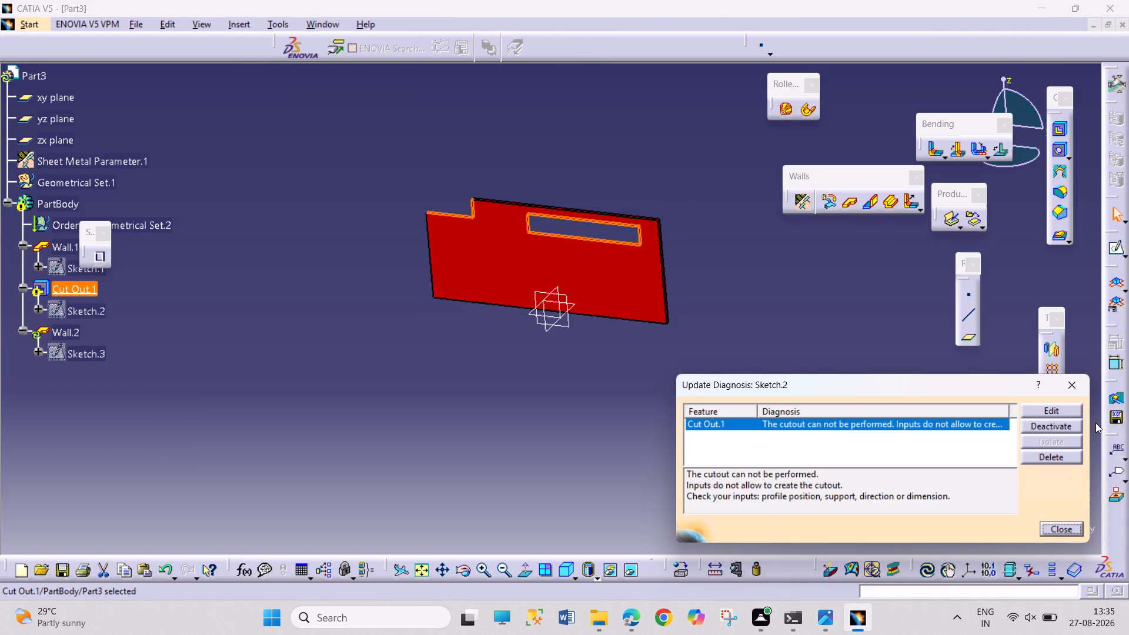
left_click(1065, 384)
left_click(719, 353)
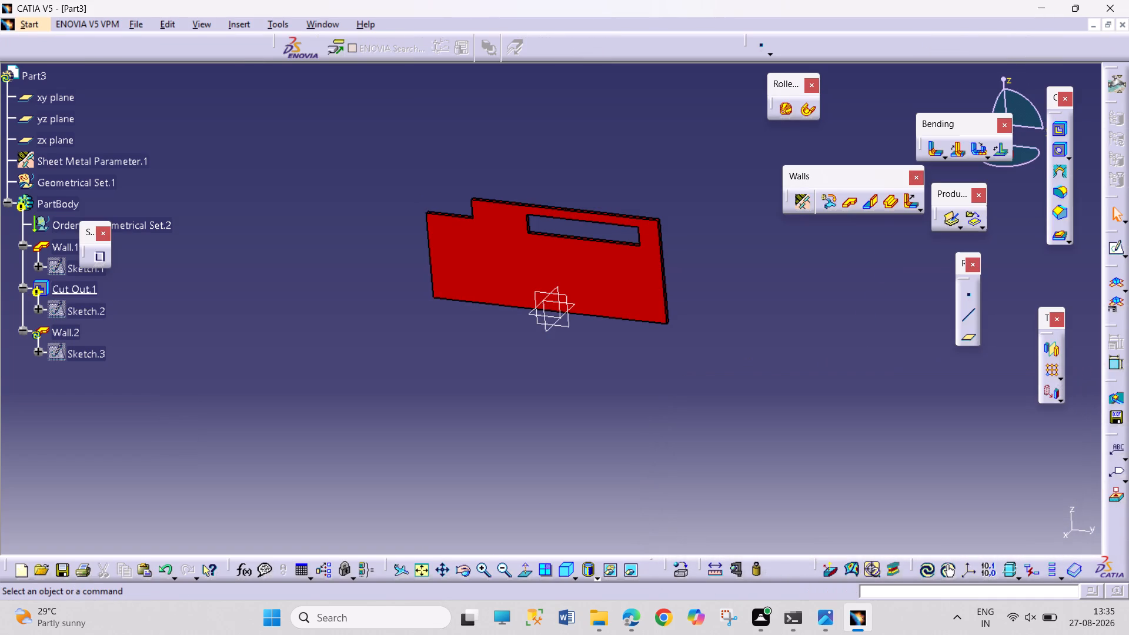
key("ctrl+z")
key("ctrl+z")
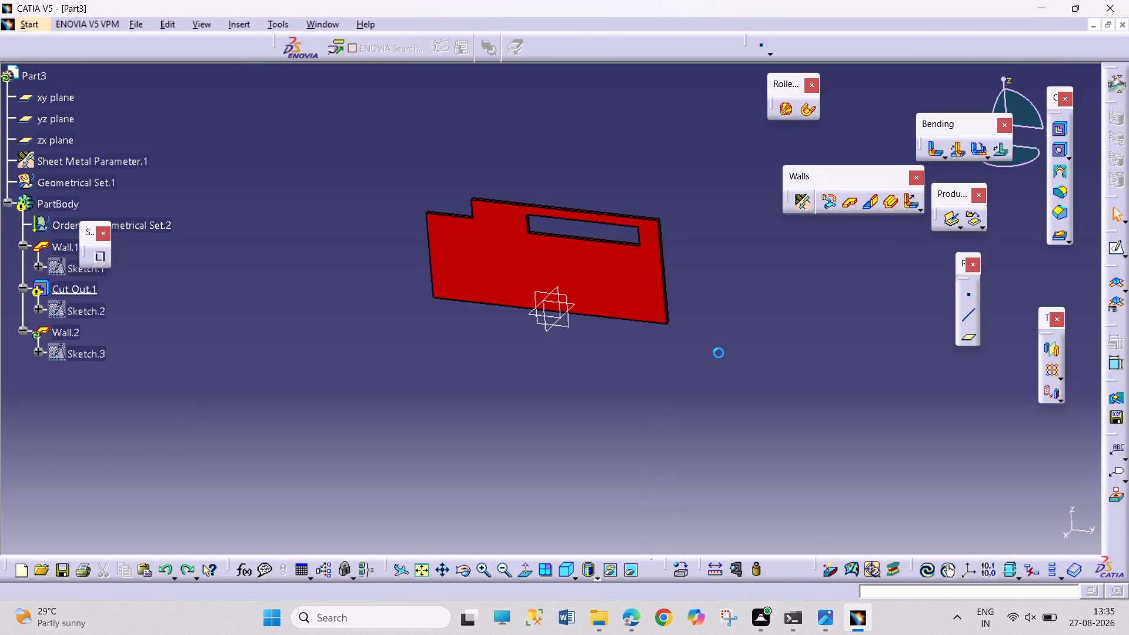
key("ctrl+z")
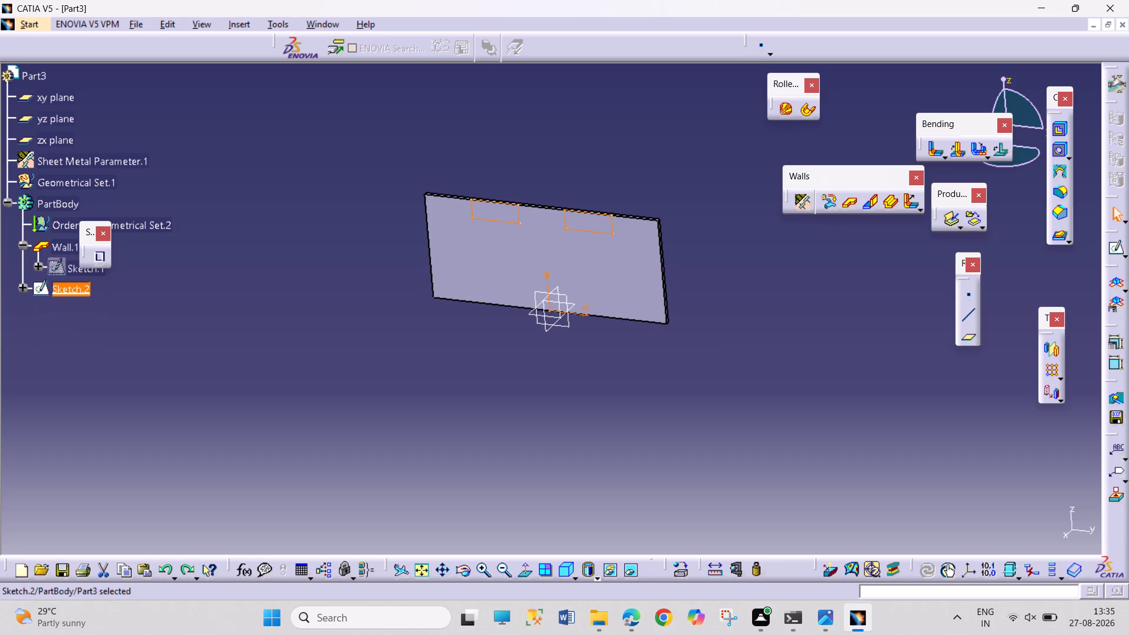
Open Sketch.2 for editing and delete both tab rectangles with their constraints.
double_click(591, 229)
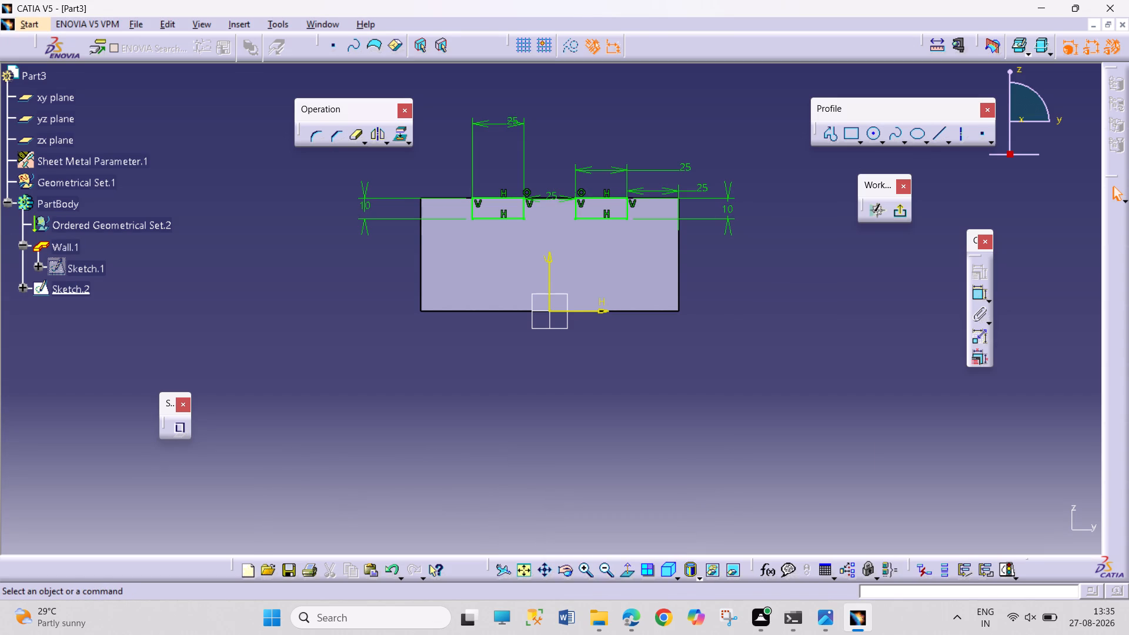
left_click_drag(753, 165, 320, 330)
key("Delete")
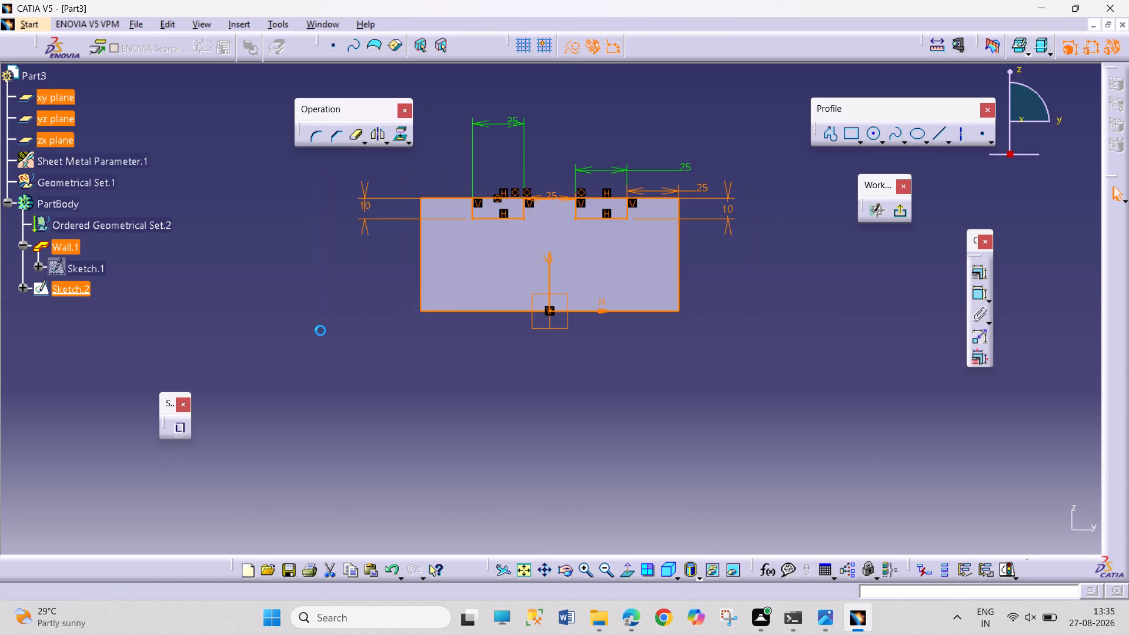
Sketch three rectangles about 12 mm high in a row just inside the plate's upper edge.
left_click(847, 136)
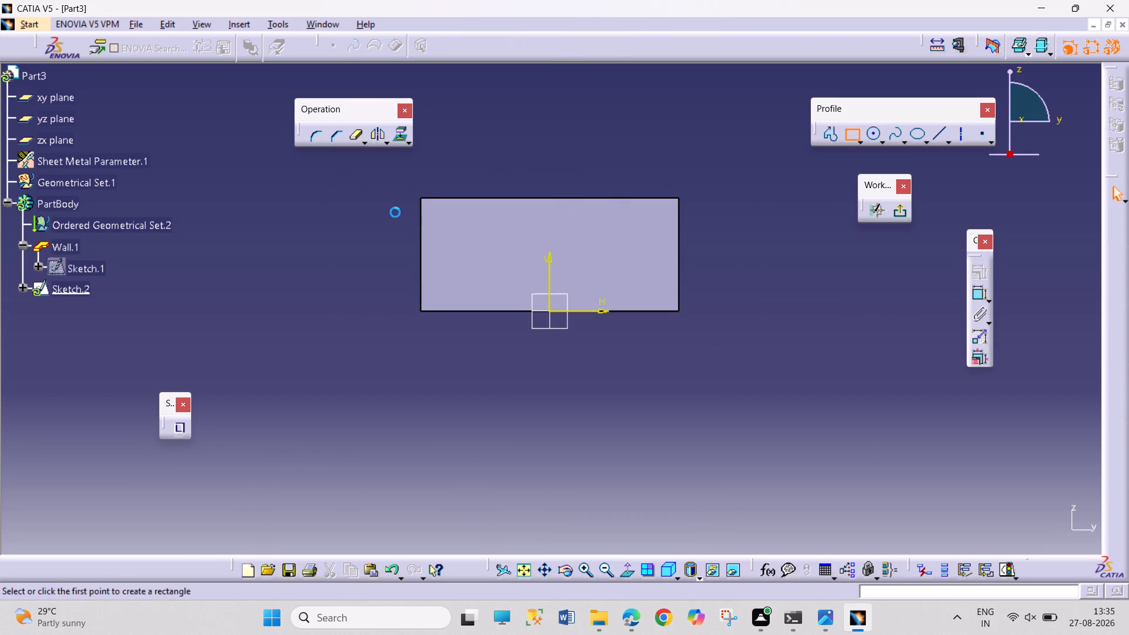
left_click(430, 205)
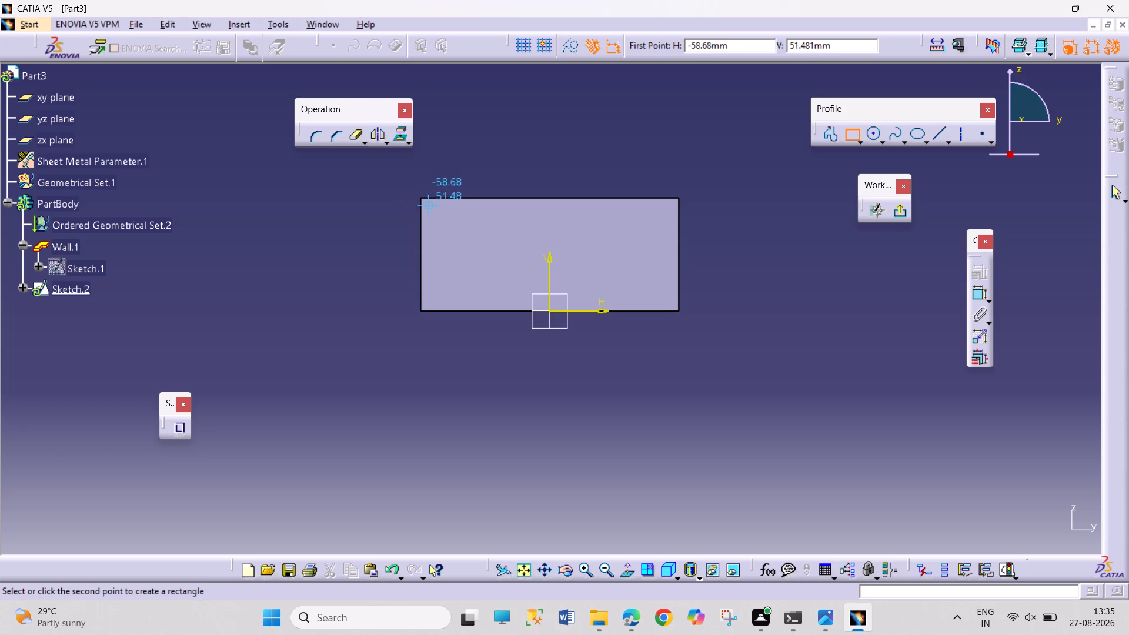
left_click(482, 229)
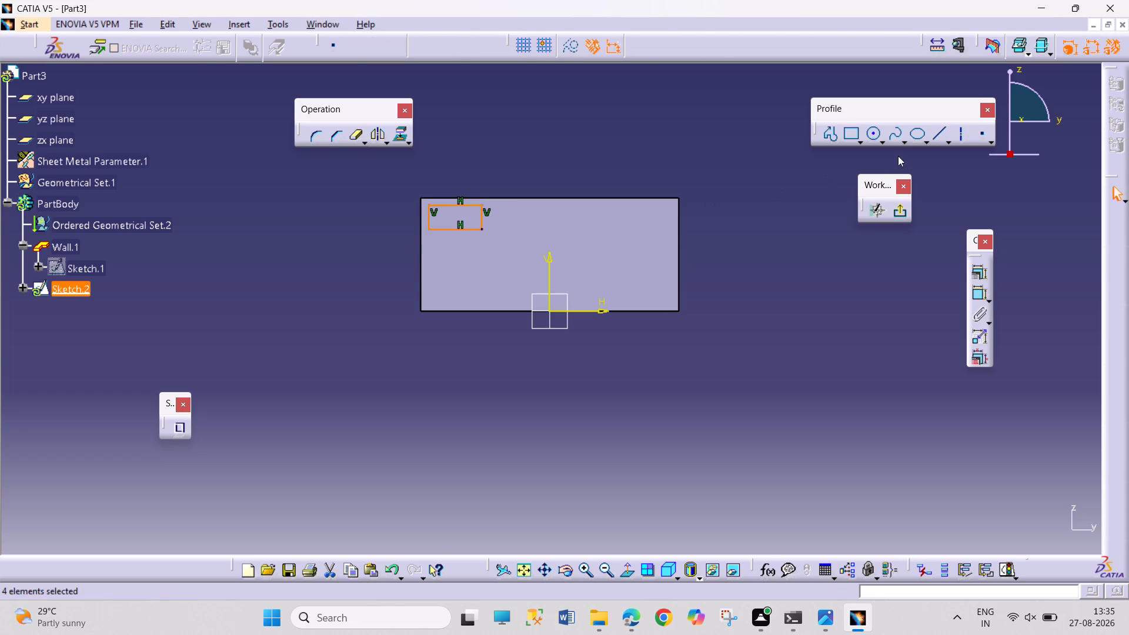
left_click(852, 135)
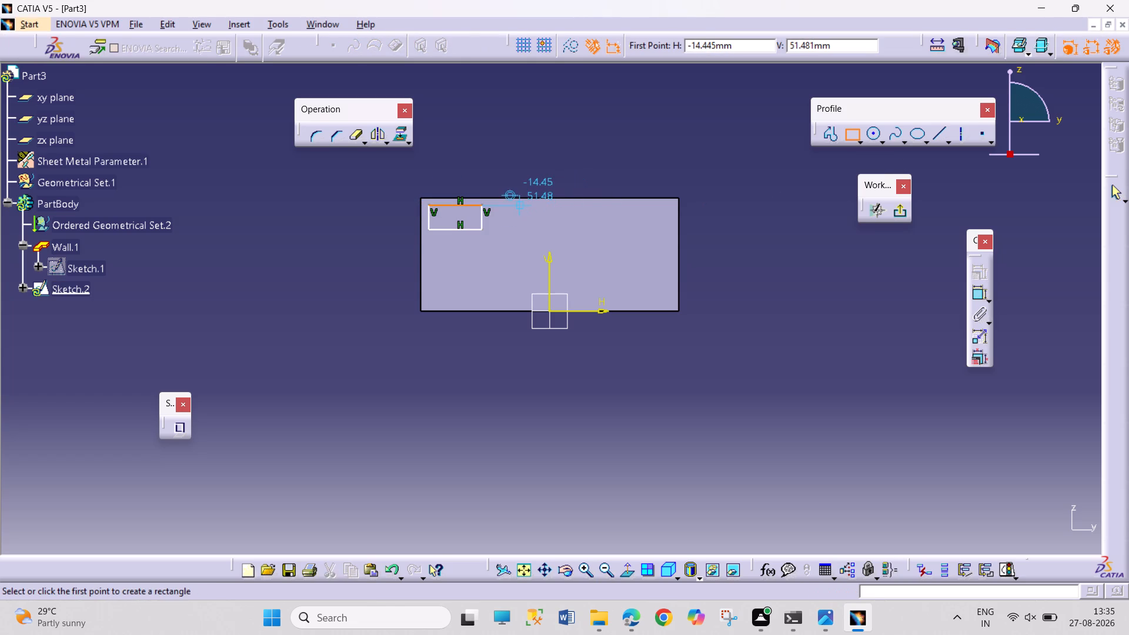
left_click(519, 206)
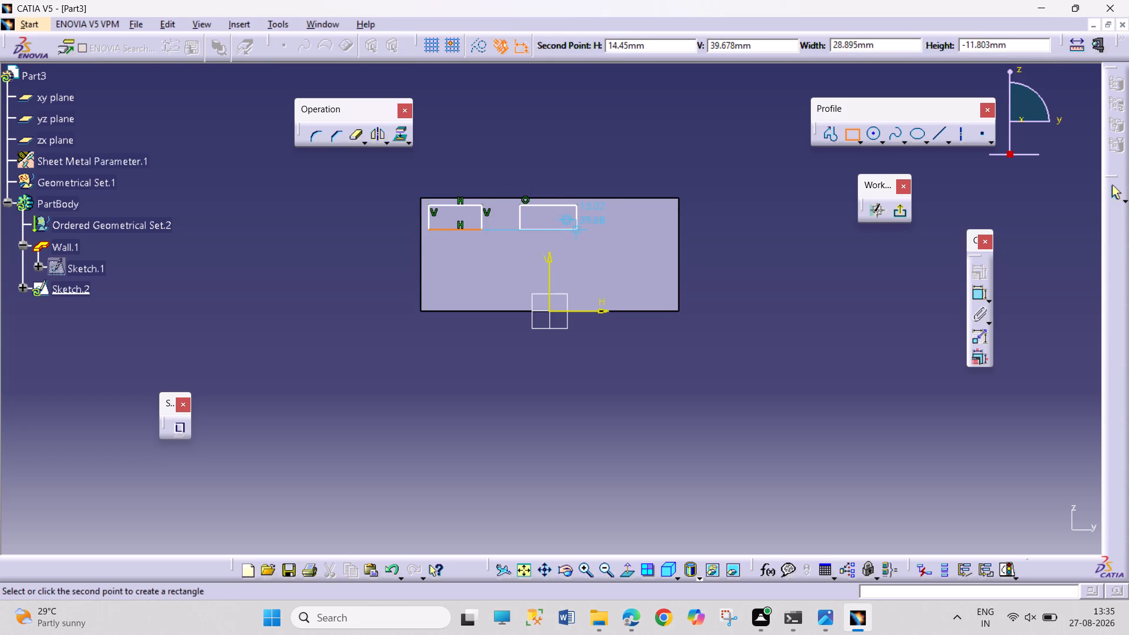
left_click(579, 232)
left_click(846, 137)
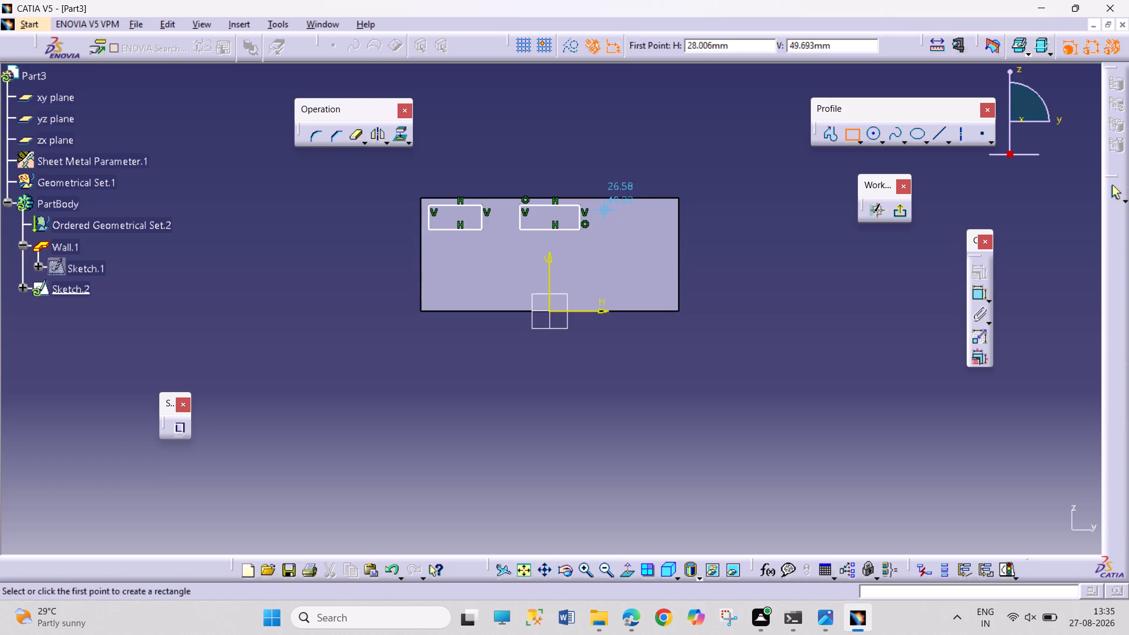
left_click(613, 206)
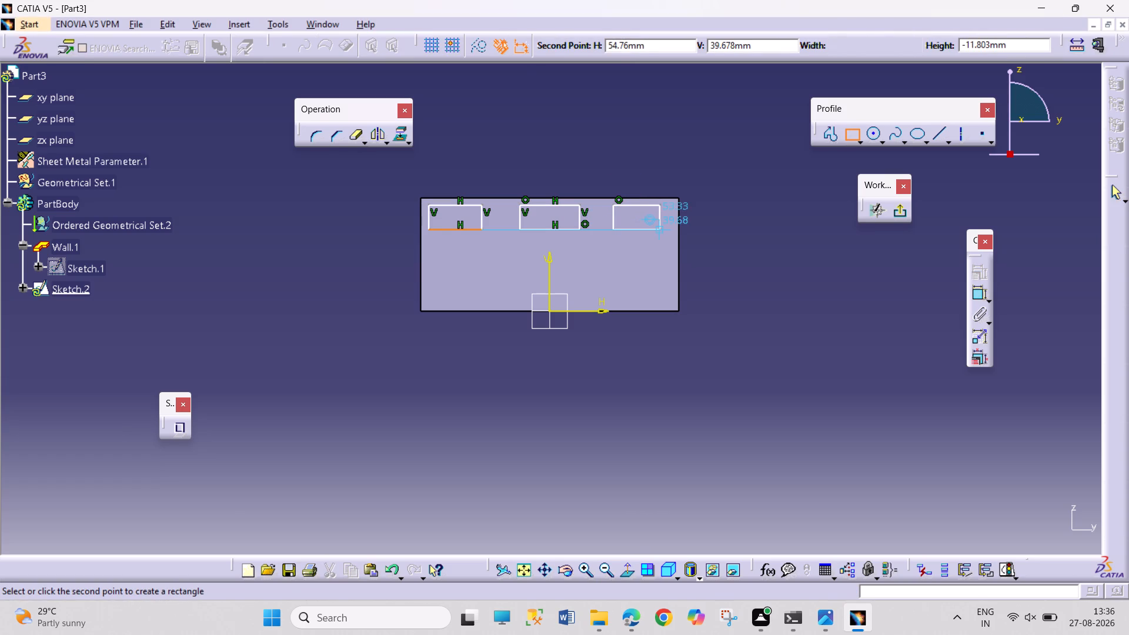
left_click(674, 229)
left_click(797, 272)
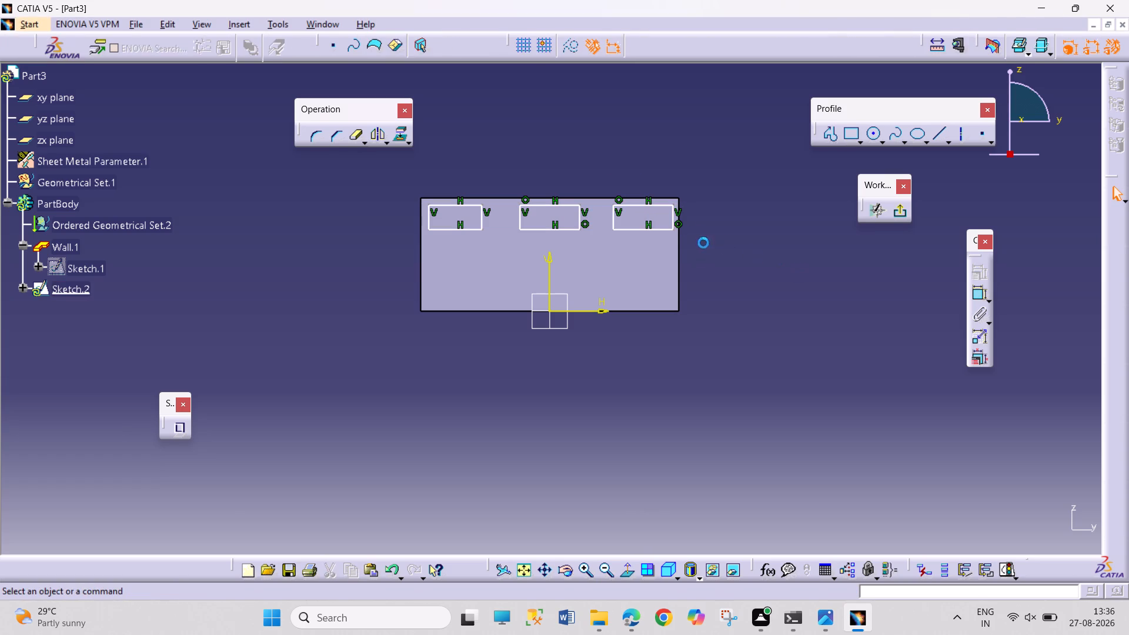
Make the right rectangle's outer vertical line coincident with the plate's right edge.
left_click(670, 218)
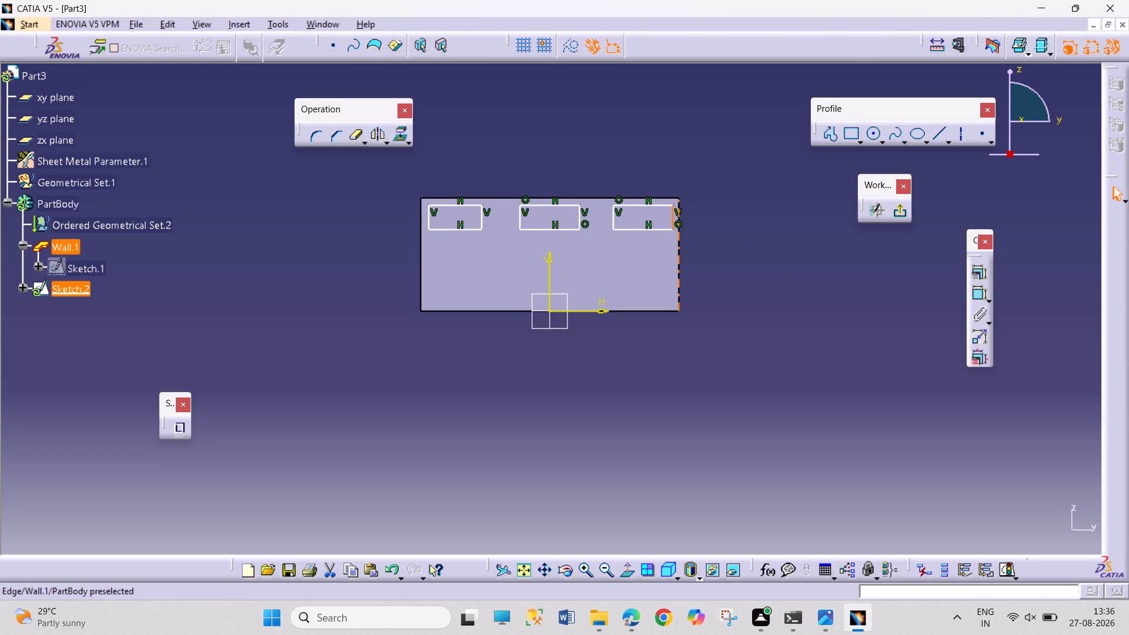
left_click(679, 240, "ctrl")
left_click(973, 272)
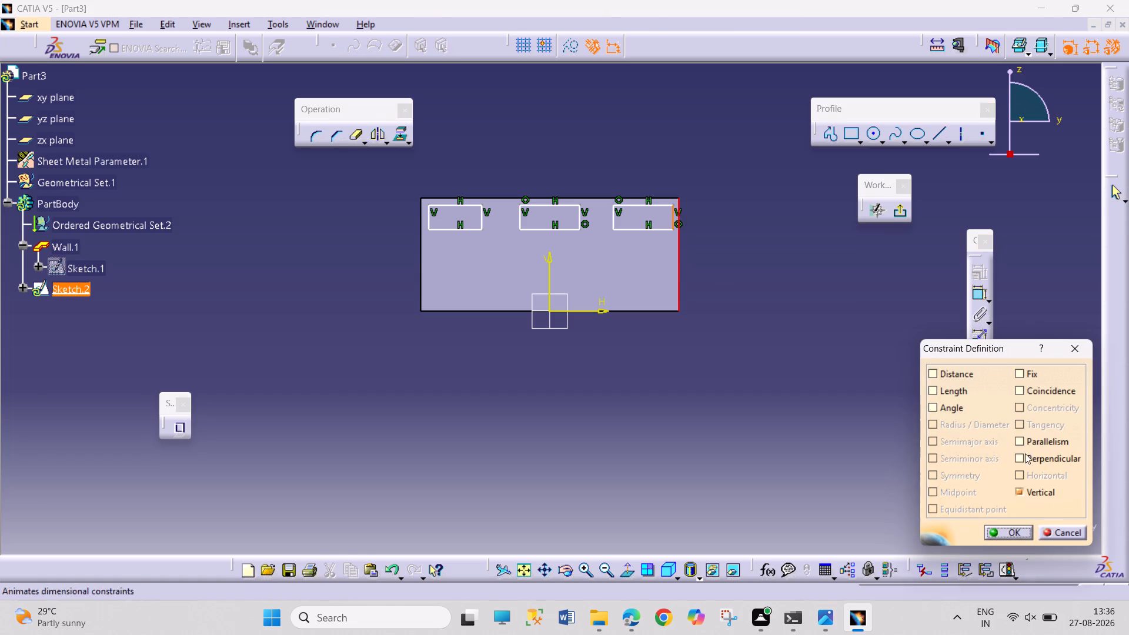
left_click(1043, 386)
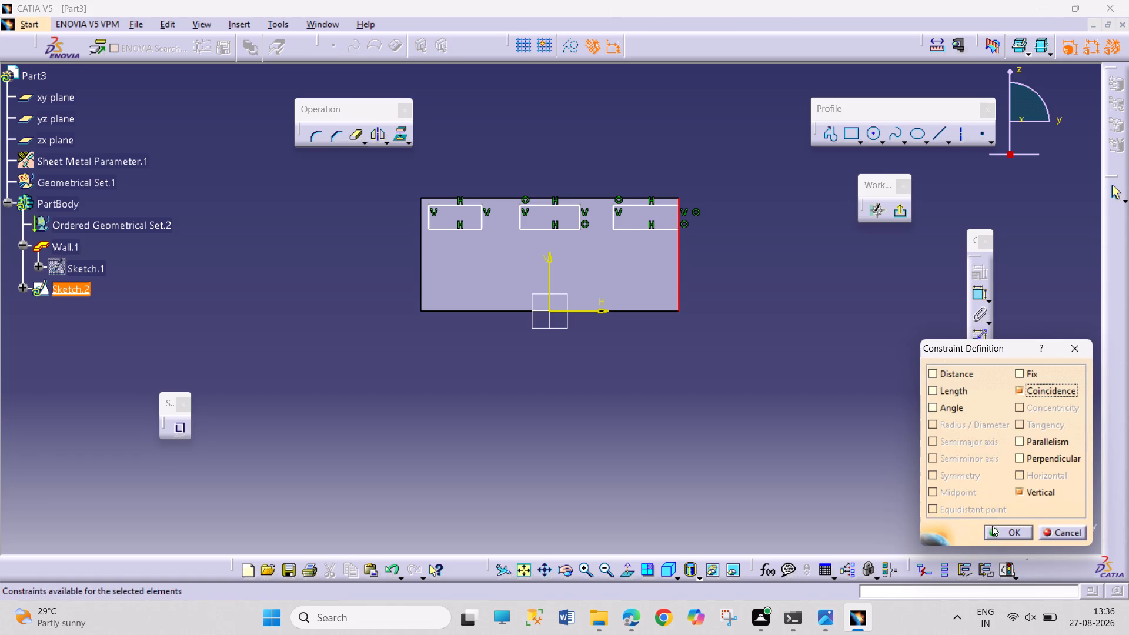
left_click(993, 526)
Make the right rectangle's top line coincident with the plate's upper edge.
left_click(666, 207)
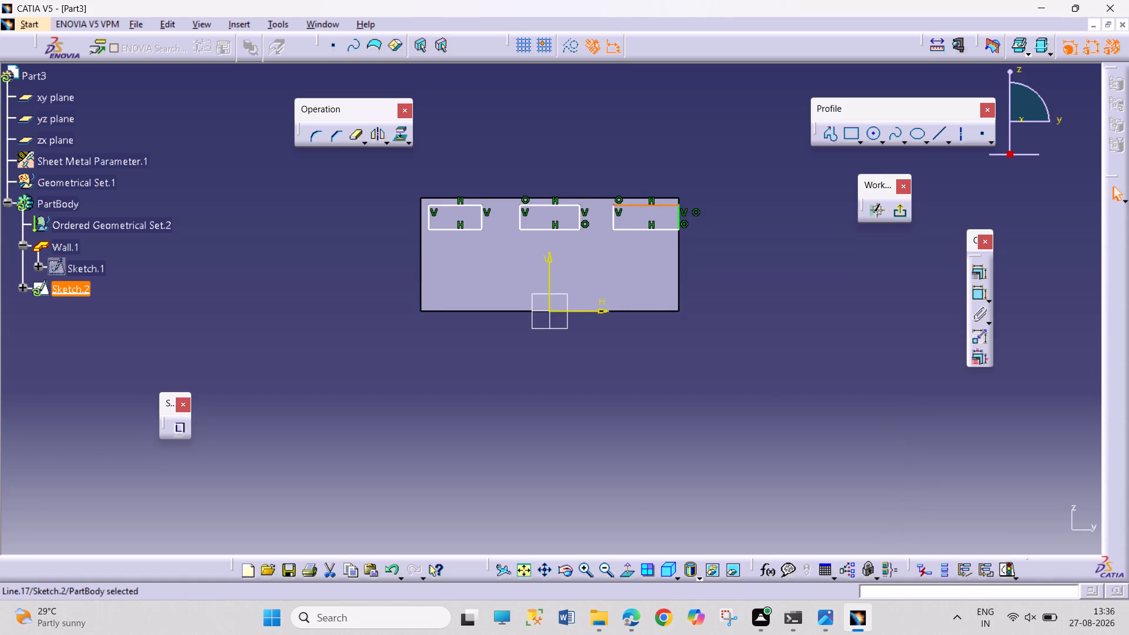
left_click(666, 195, "ctrl")
left_click(978, 274)
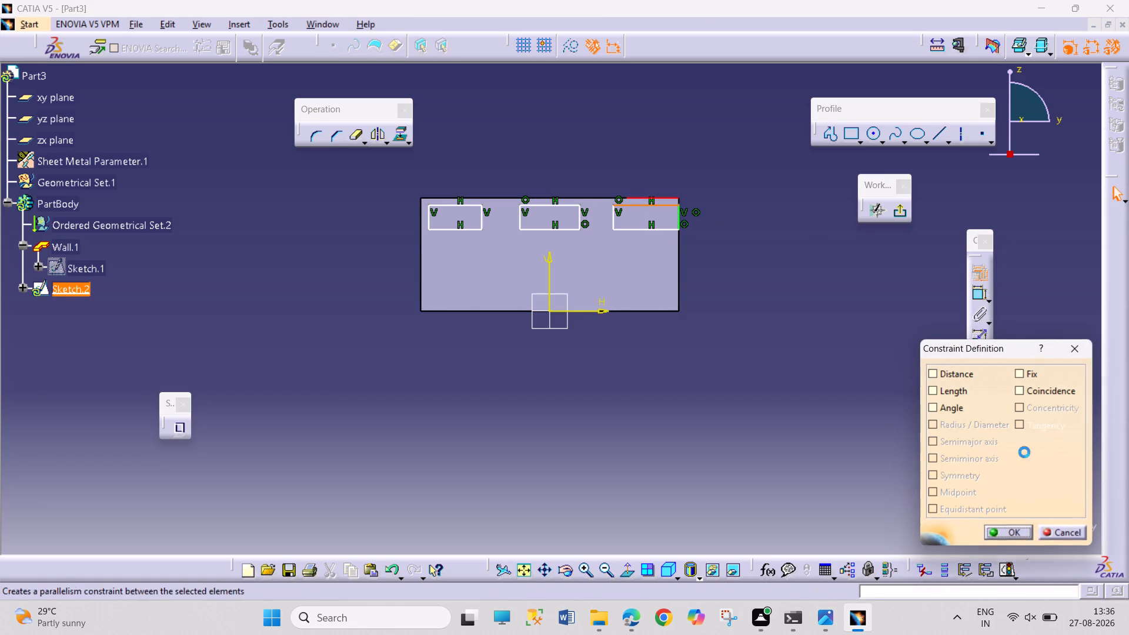
left_click(1037, 386)
left_click(1004, 533)
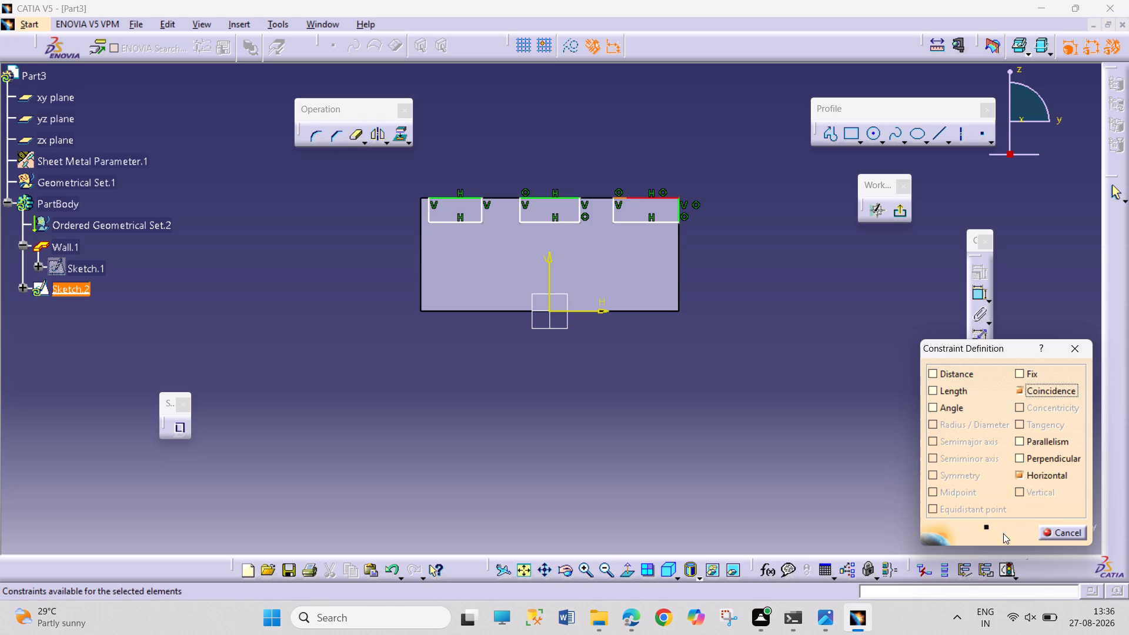
left_click(754, 367)
Dimension the right rectangle's top line and set its width to 25 mm.
left_click(981, 299)
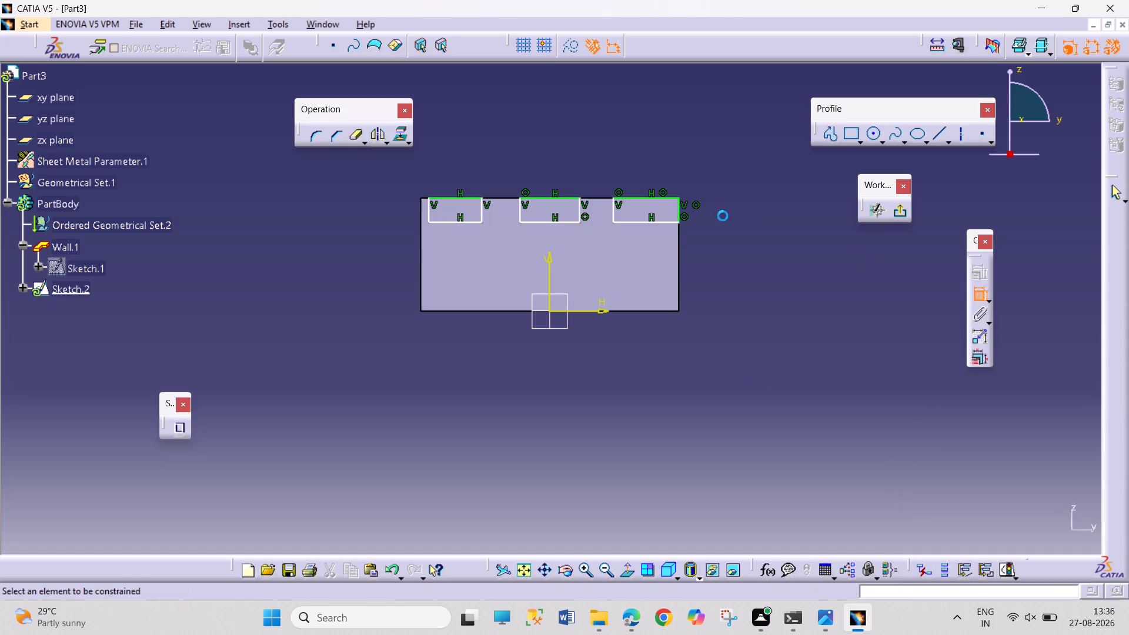
left_click(662, 198)
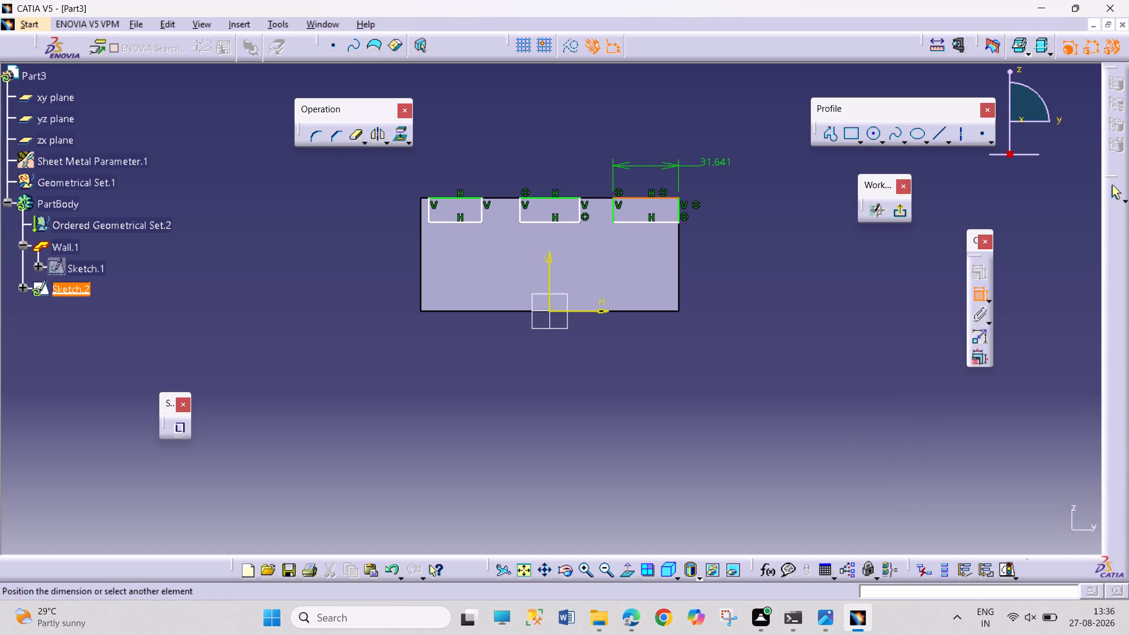
left_click(737, 169)
double_click(738, 162)
type("25")
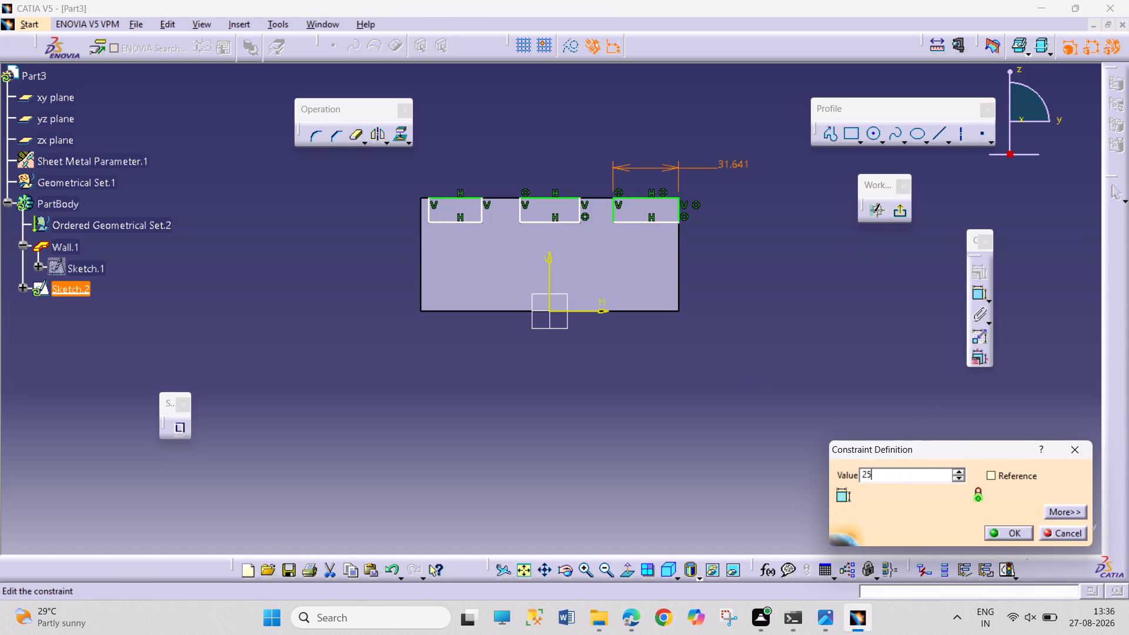
key("Return")
Dimension the middle rectangle's top line and set its width to 25 mm.
left_click(980, 295)
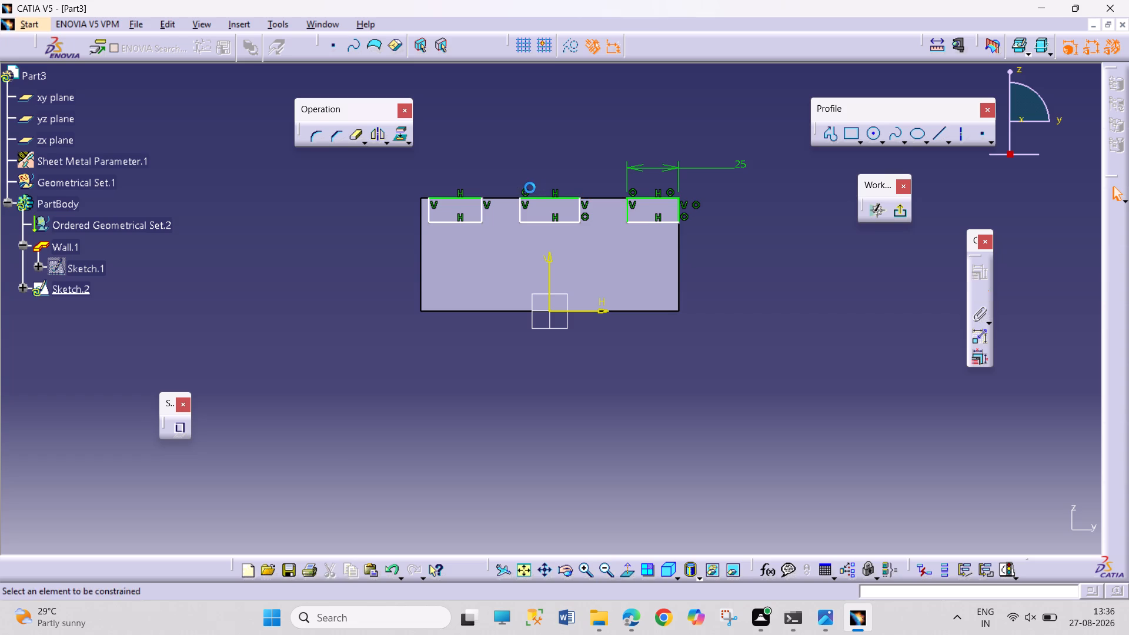
left_click(546, 200)
left_click(564, 161)
double_click(564, 156)
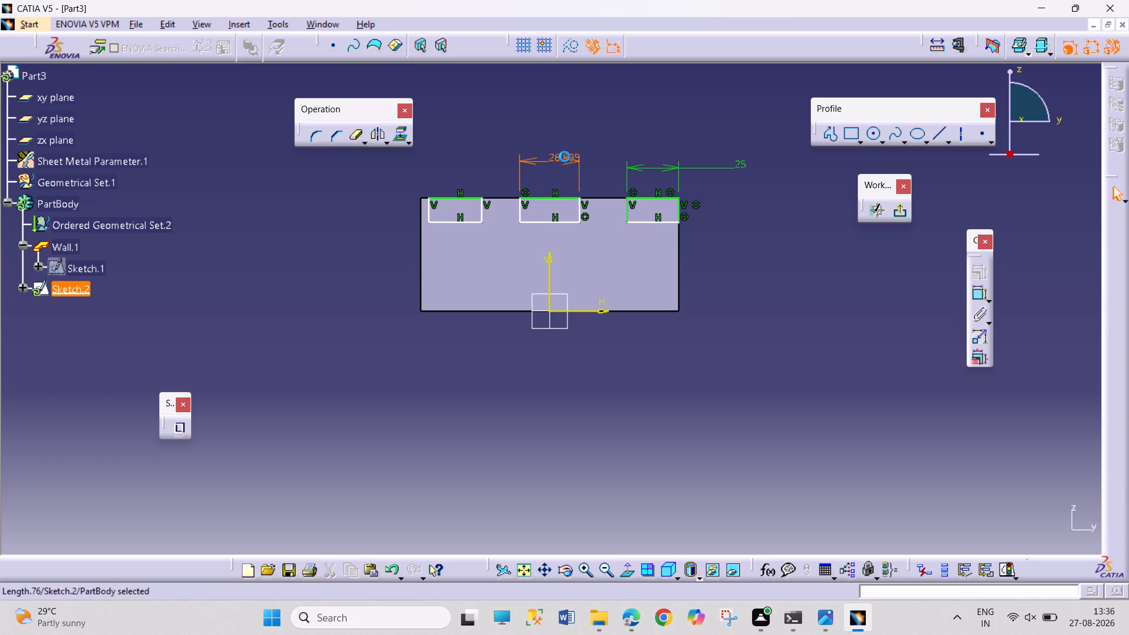
type("25")
key("Return")
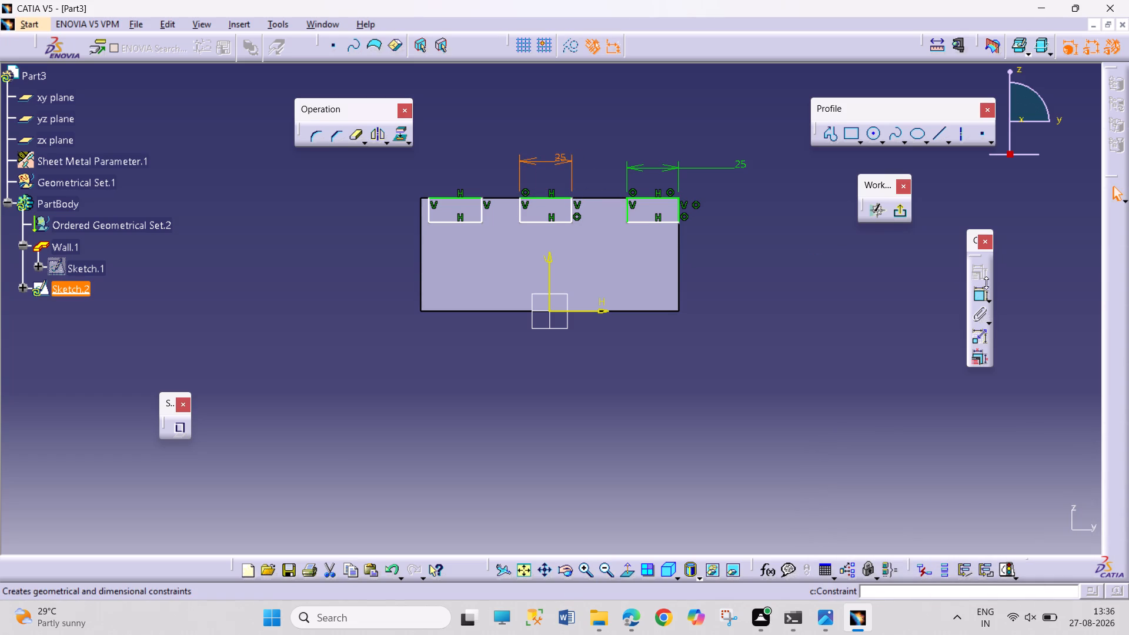
Dimension the left rectangle's top line and set its width to 25 mm.
left_click(977, 296)
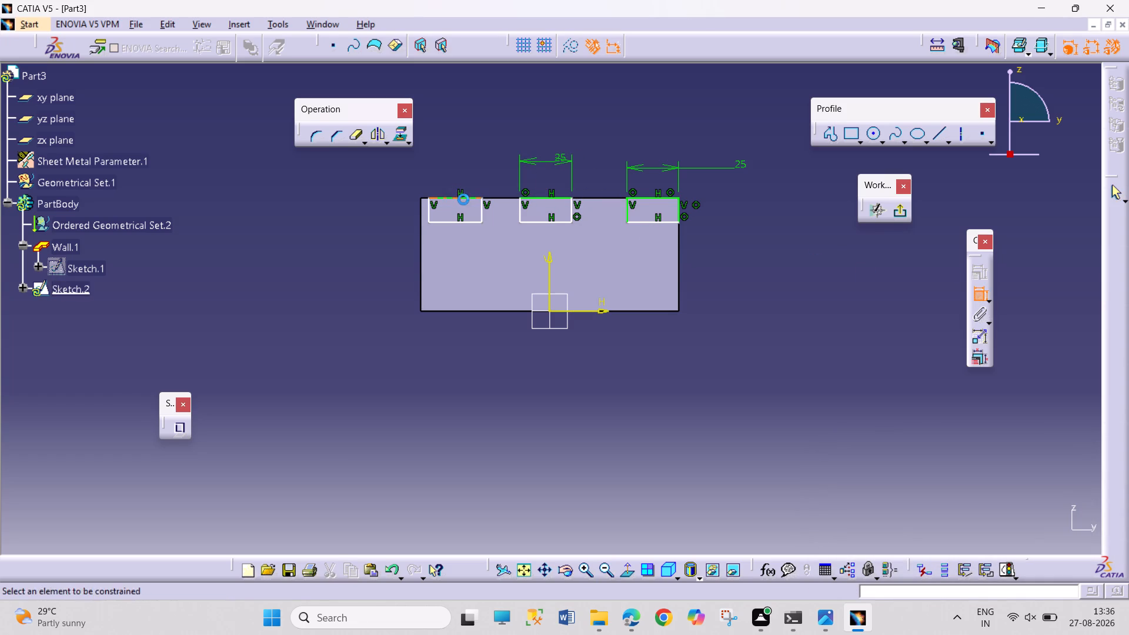
left_click(463, 199)
left_click(473, 162)
double_click(473, 161)
type("25")
double_click(476, 162)
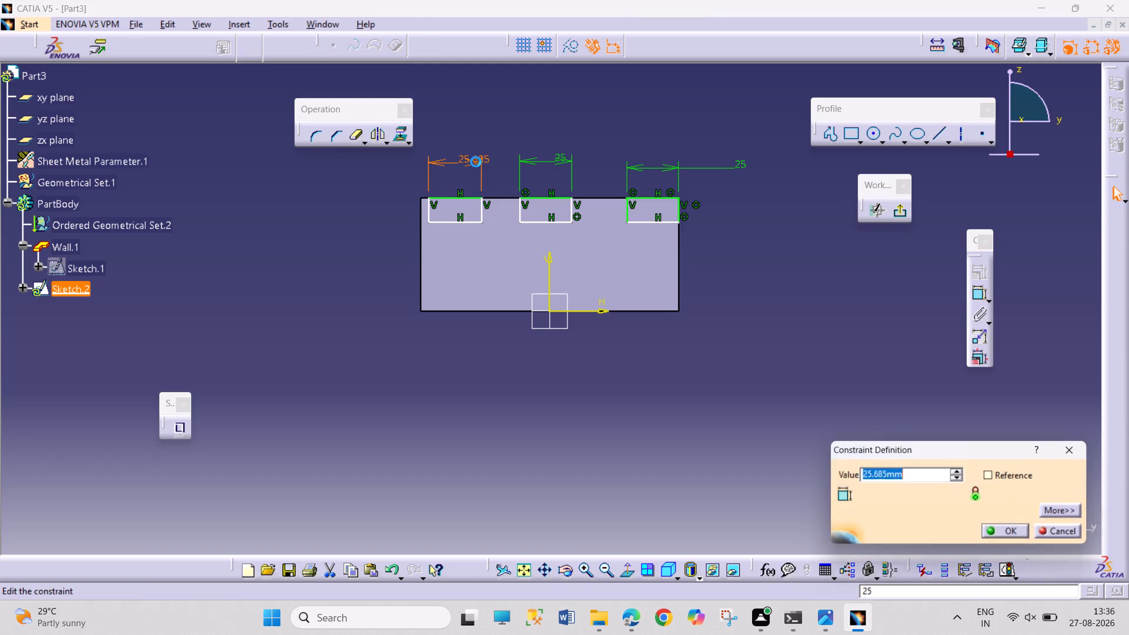
type("25")
key("Return")
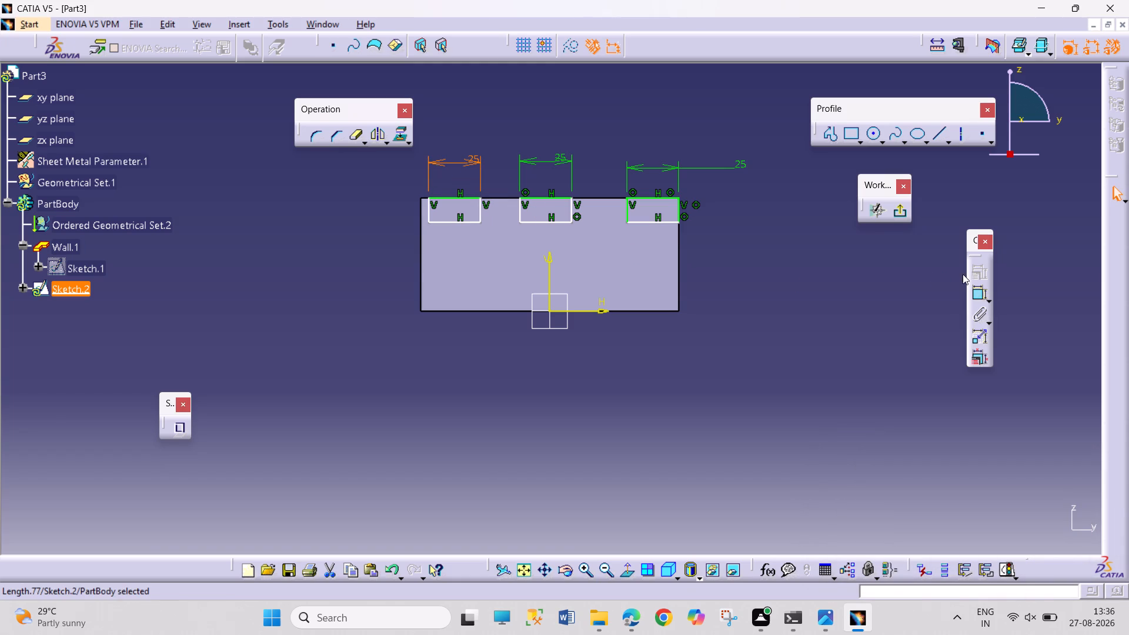
Dimension the left rectangle's outer line from the plate's left edge and set the offset to 0 mm.
left_click(974, 295)
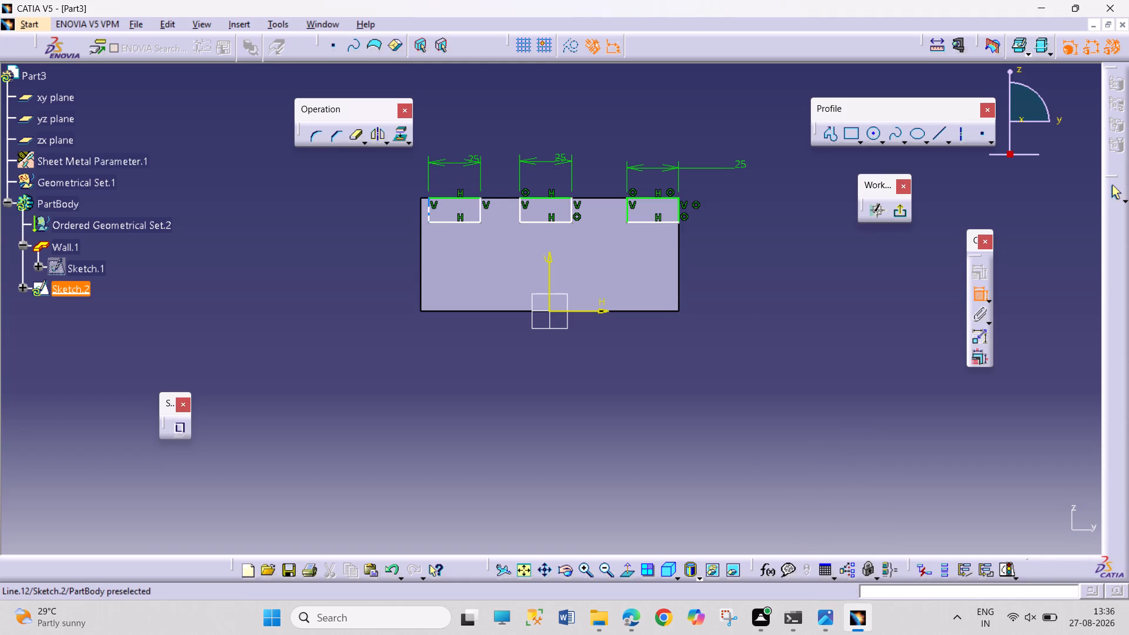
left_click(429, 213)
left_click(420, 233)
left_click(363, 212)
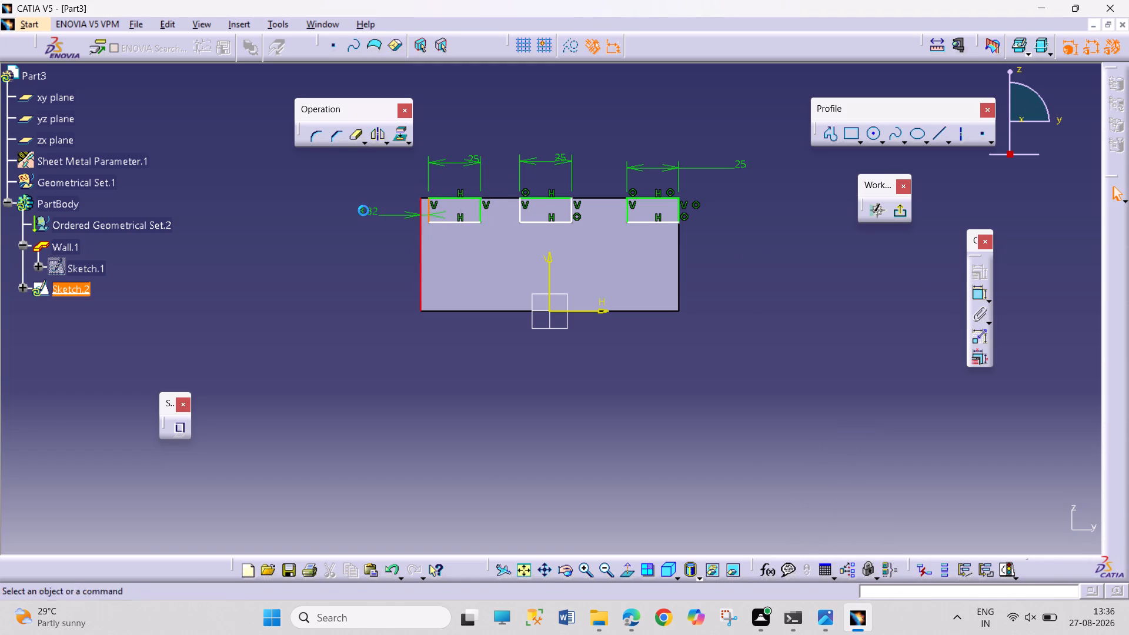
double_click(372, 204)
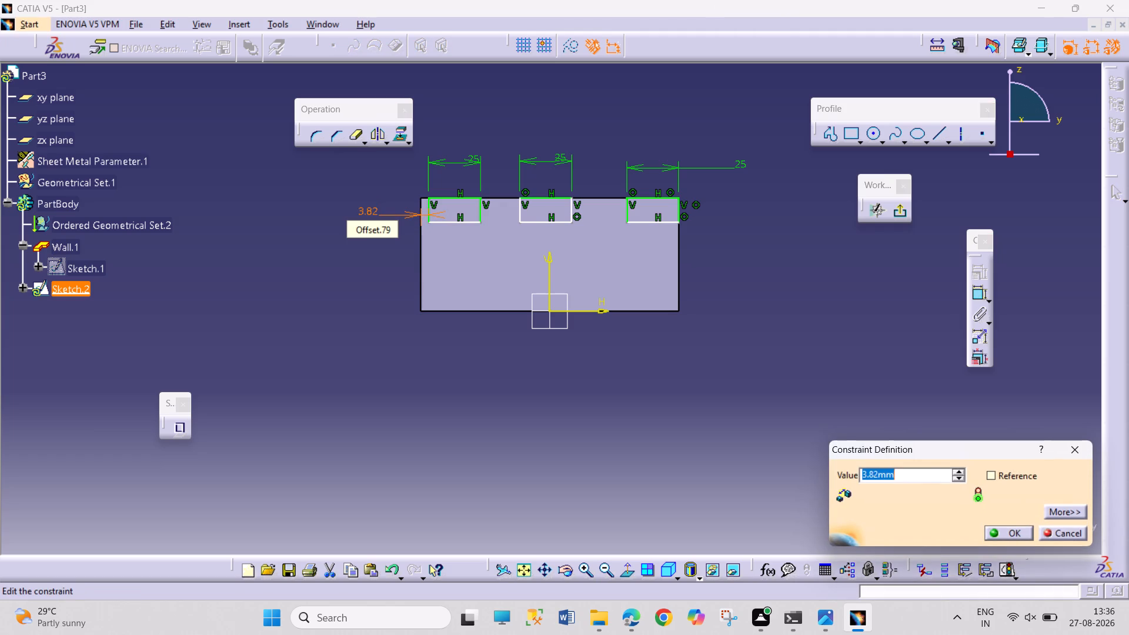
key("0")
key("Return")
left_click(412, 315)
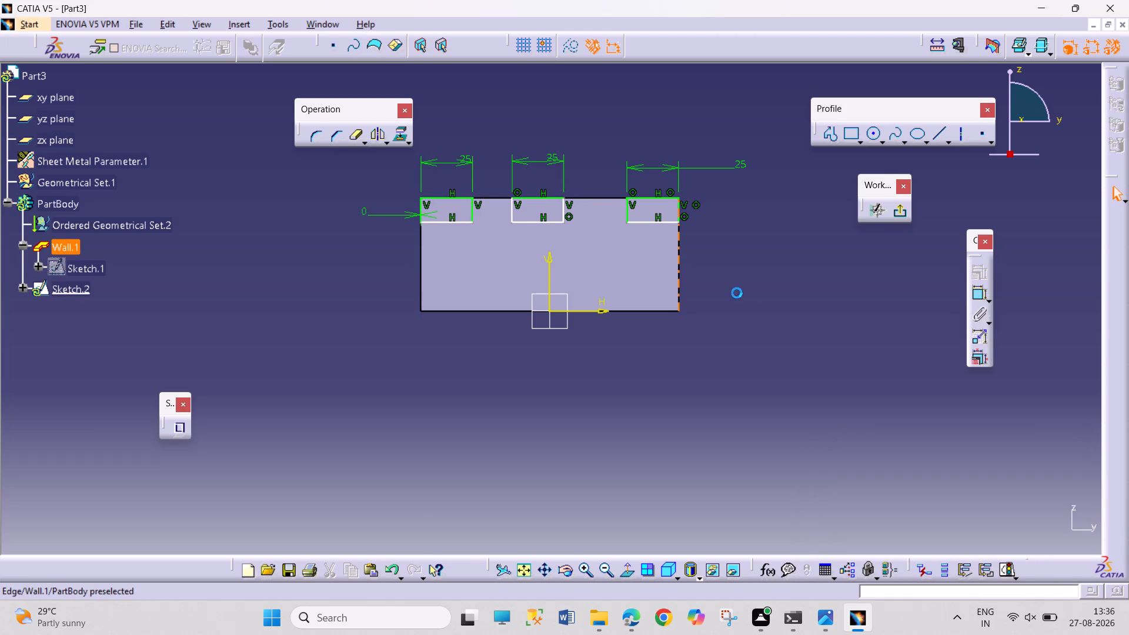
Dimension the gap between the left and middle rectangles and set it to 25 mm.
left_click(978, 297)
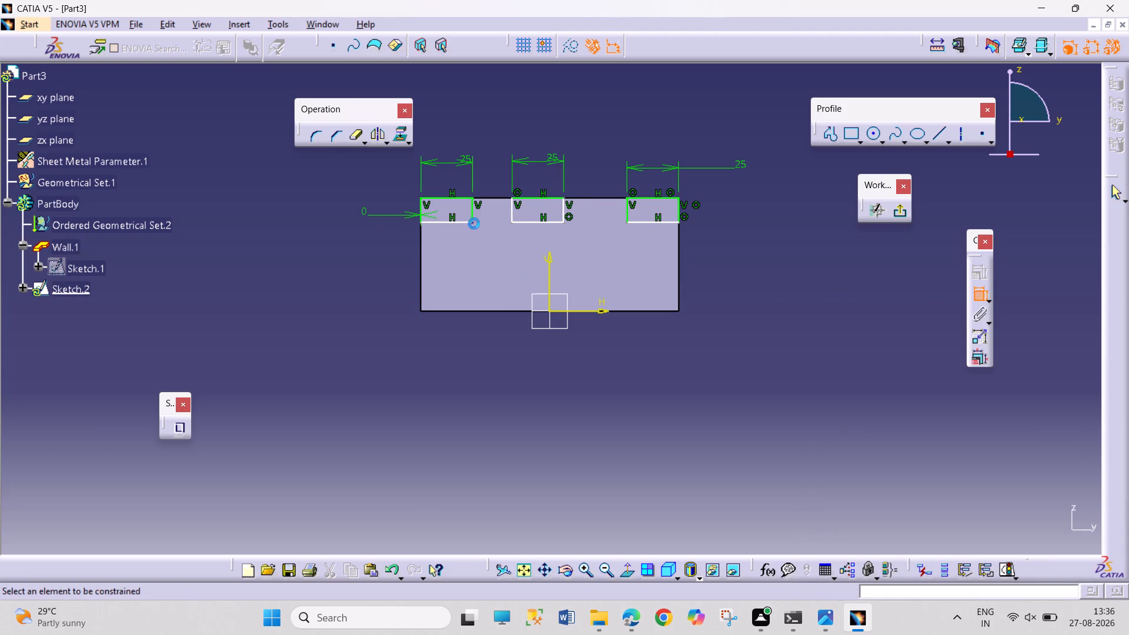
left_click(472, 212)
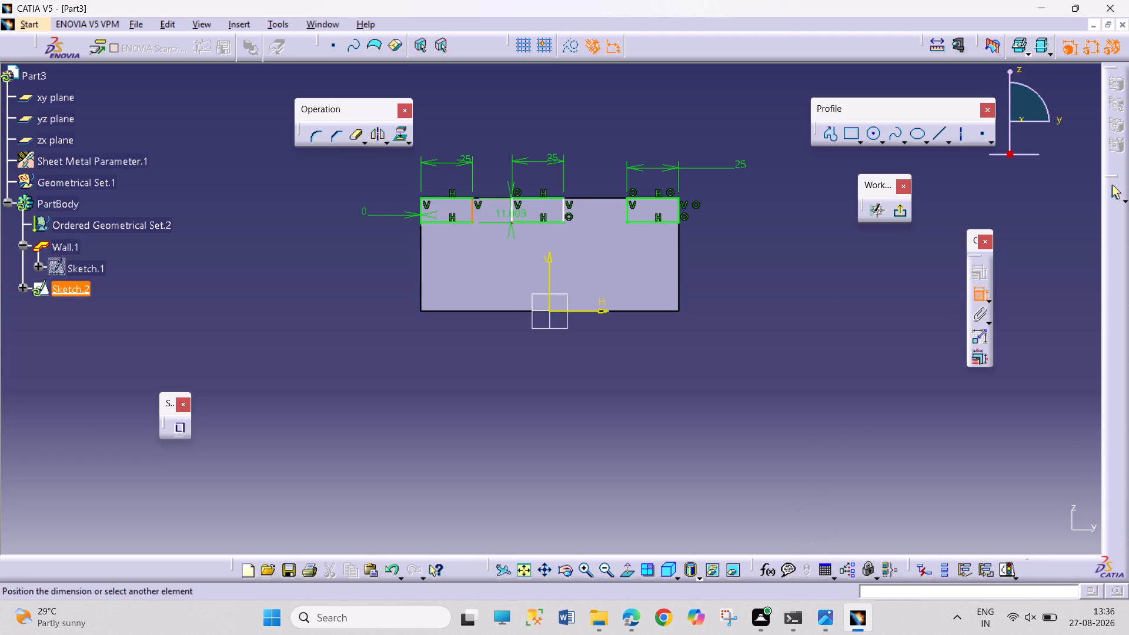
left_click(512, 215)
left_click(497, 180)
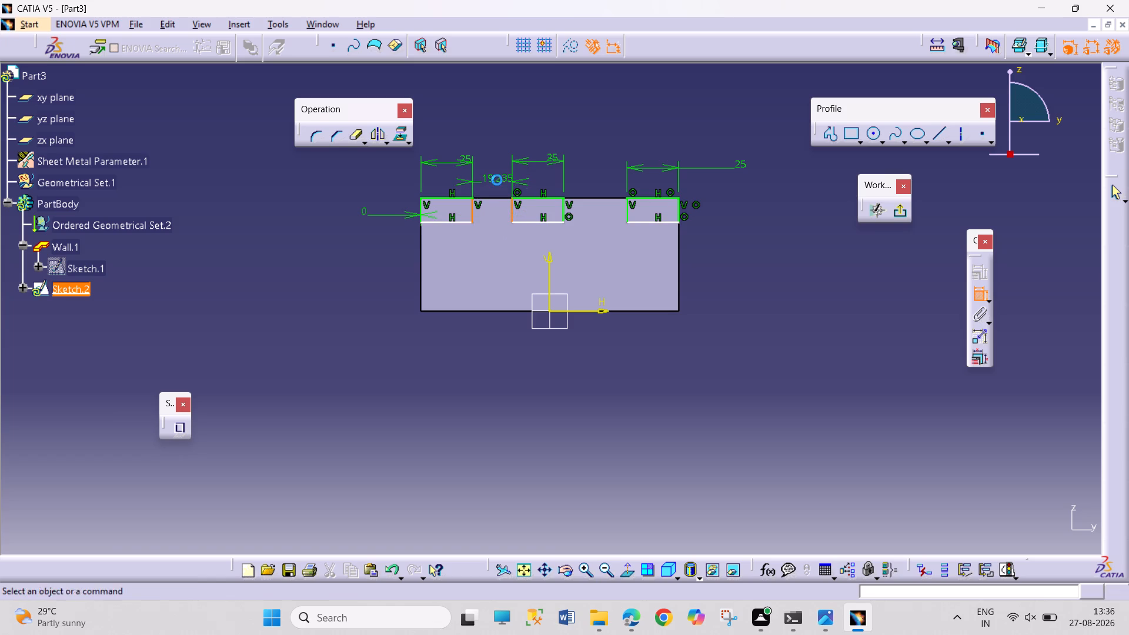
double_click(497, 177)
type("25")
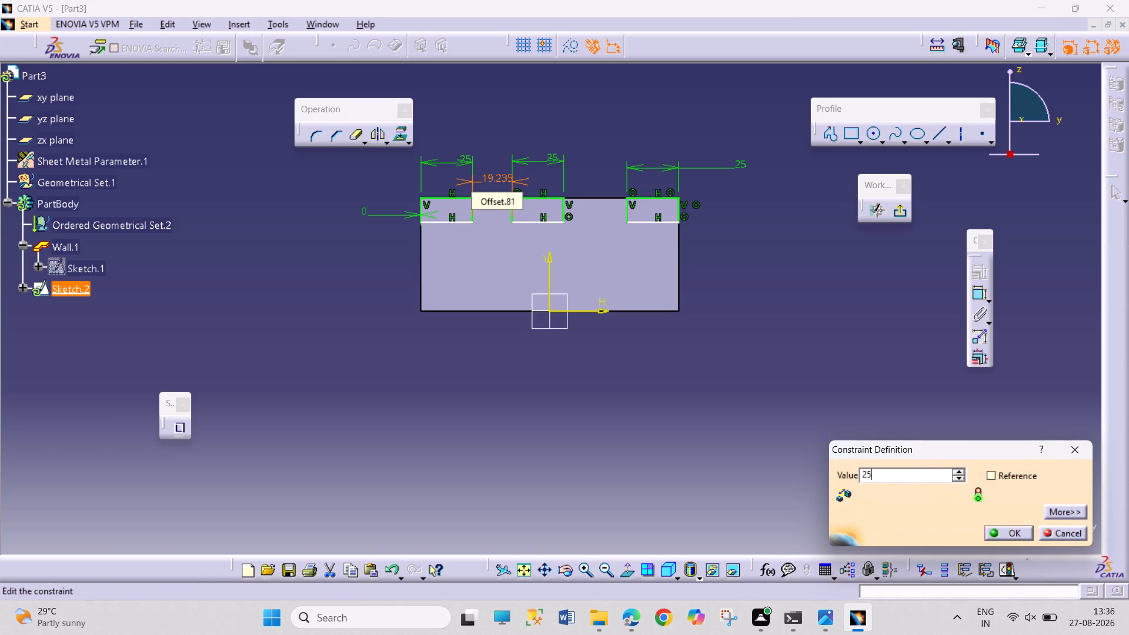
key("Return")
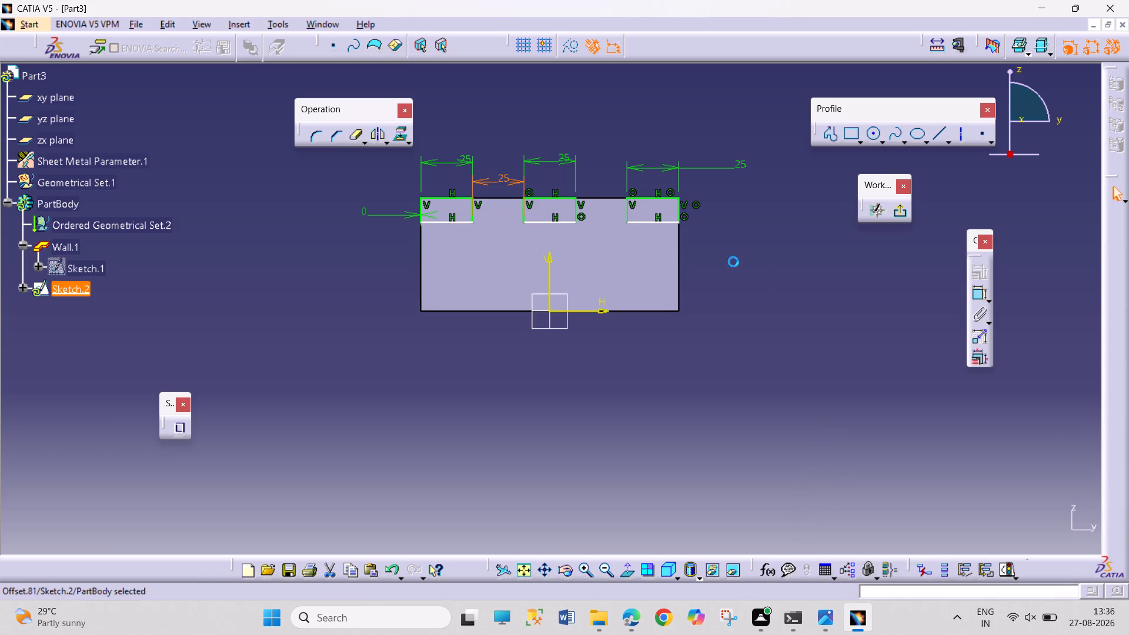
left_click(780, 280)
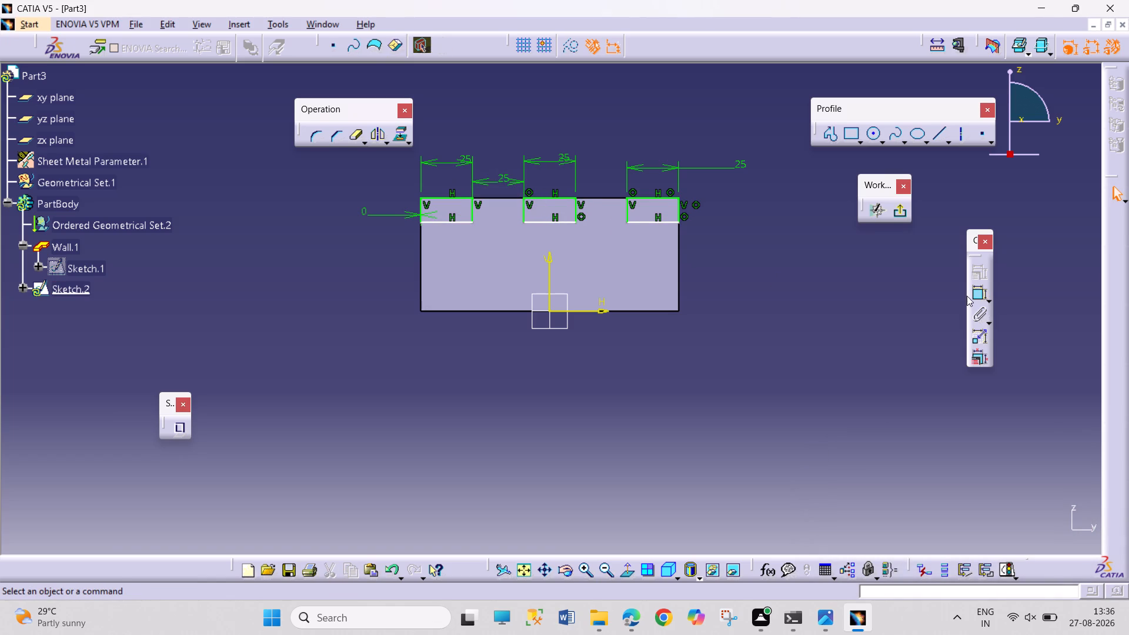
Dimension the right rectangle's vertical outer line, set its height to 10 mm, and exit the sketch.
left_click(967, 296)
left_click(981, 297)
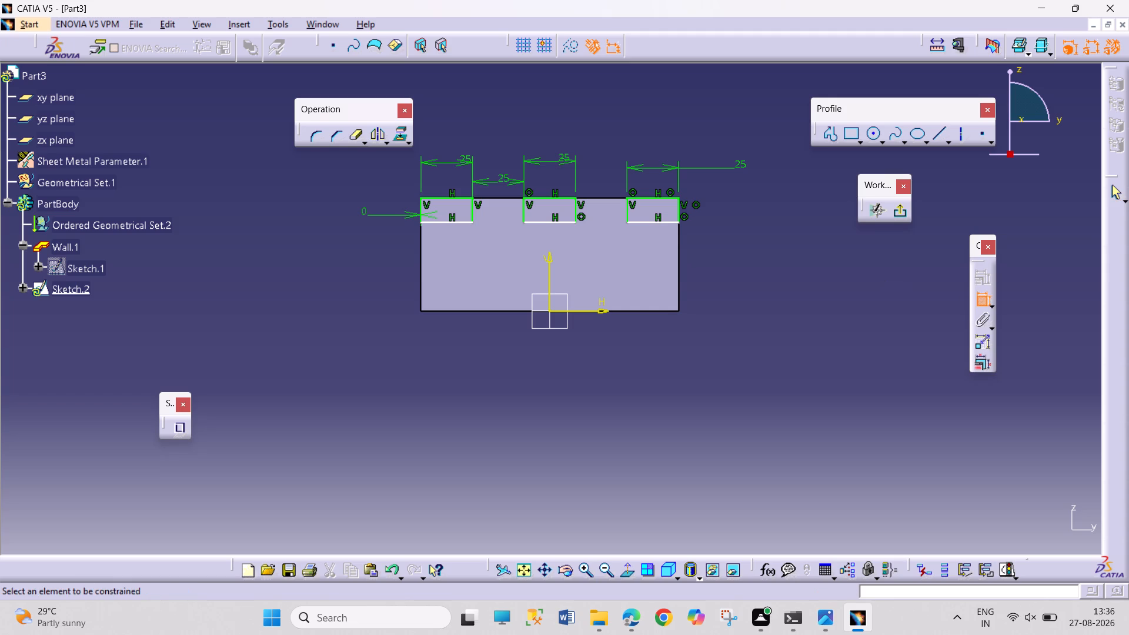
left_click(677, 210)
left_click(746, 209)
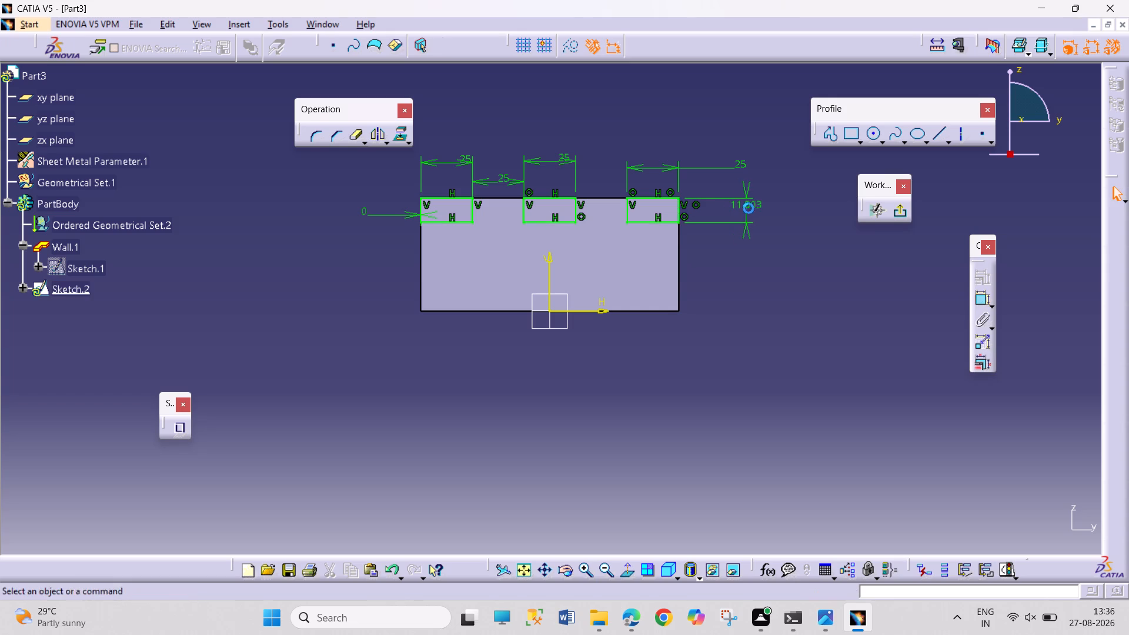
double_click(754, 207)
type("10")
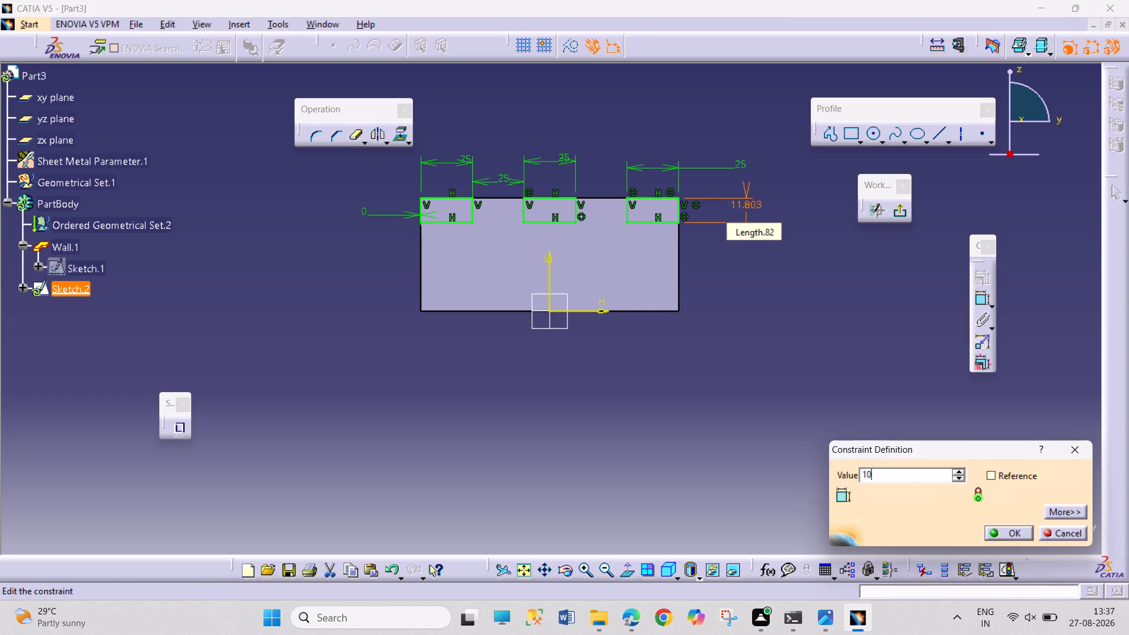
key("Return")
left_click(902, 213)
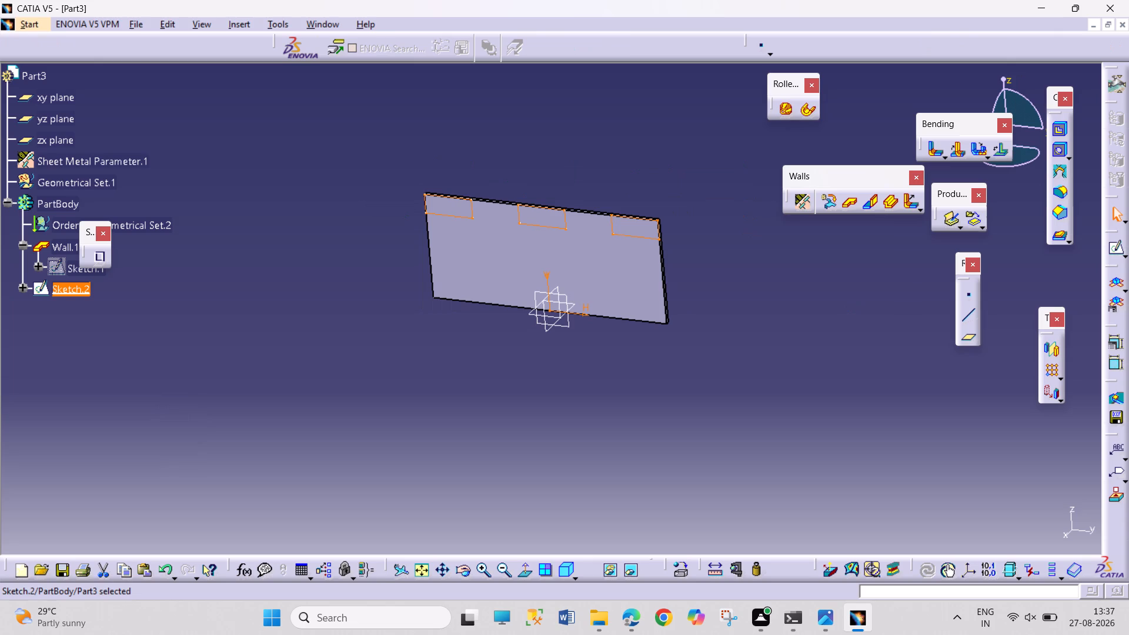
Cut the three-rectangle sketch out of the plate using a Sheetmetal standard cutout with an Up to next limit.
left_click(1062, 130)
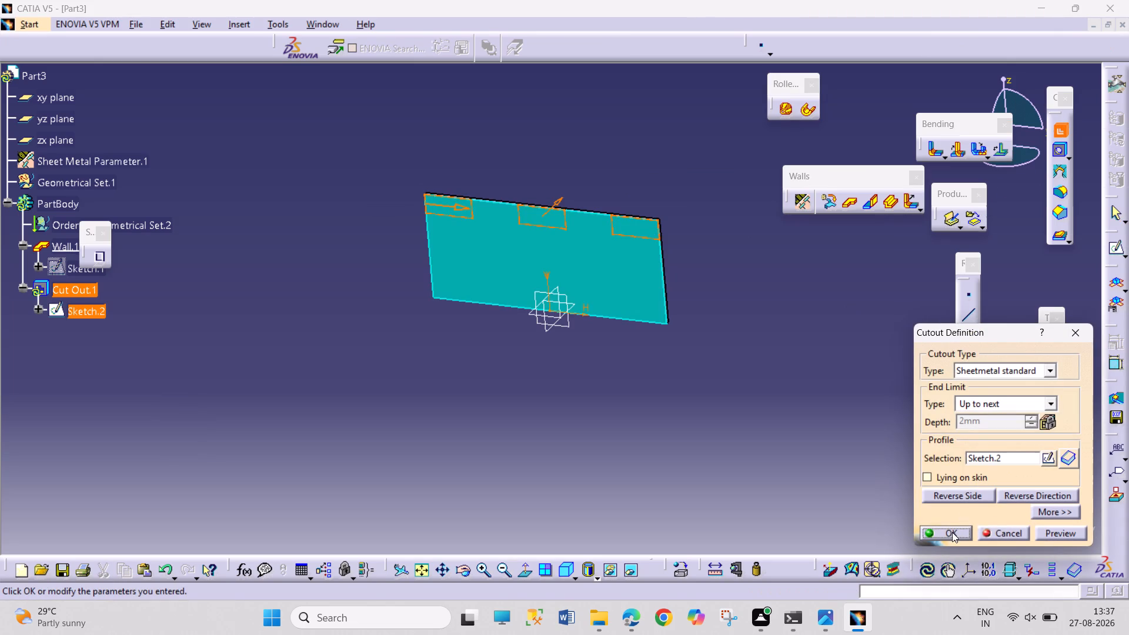
left_click(951, 534)
left_click(836, 439)
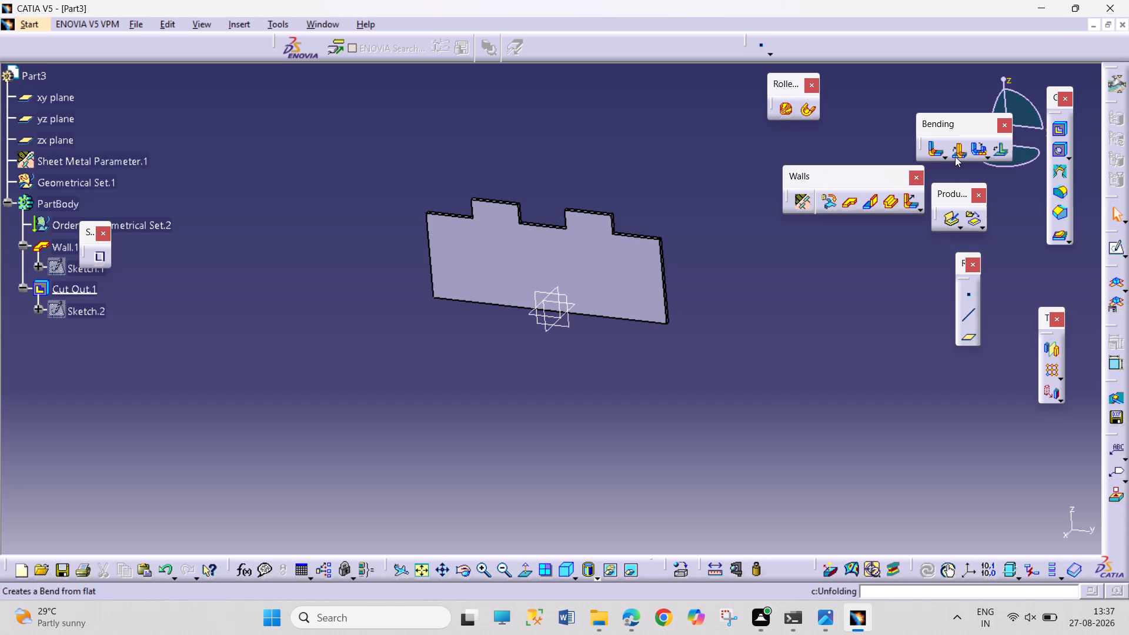
Create a basic Tear Drop along one tab's end edge with 10 mm length and 5 mm radius.
left_click(921, 209)
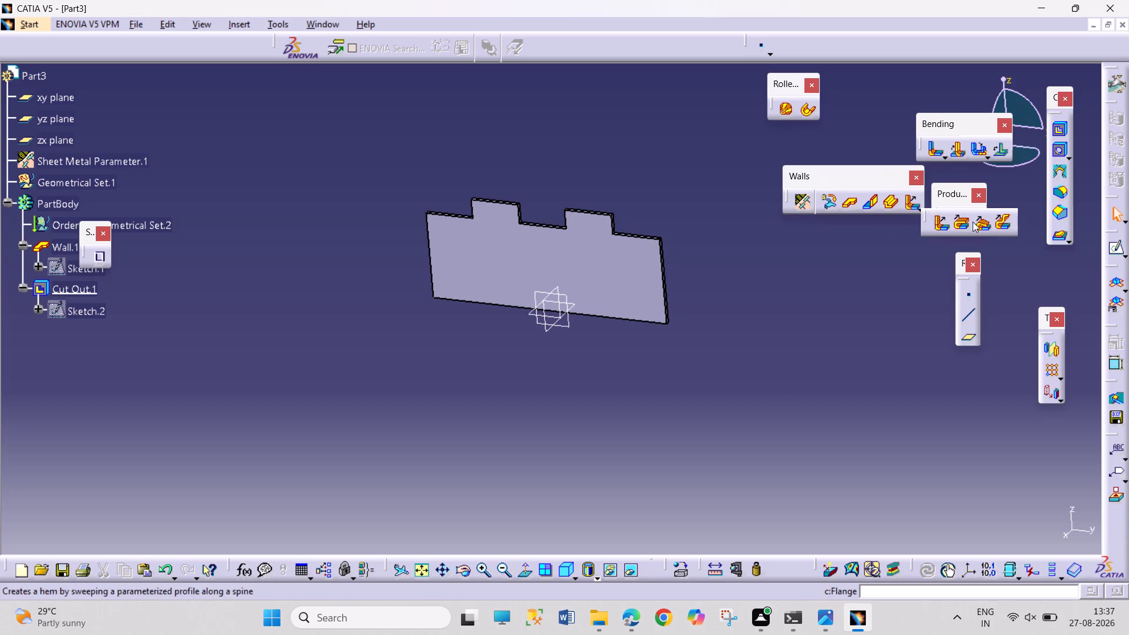
left_click(983, 224)
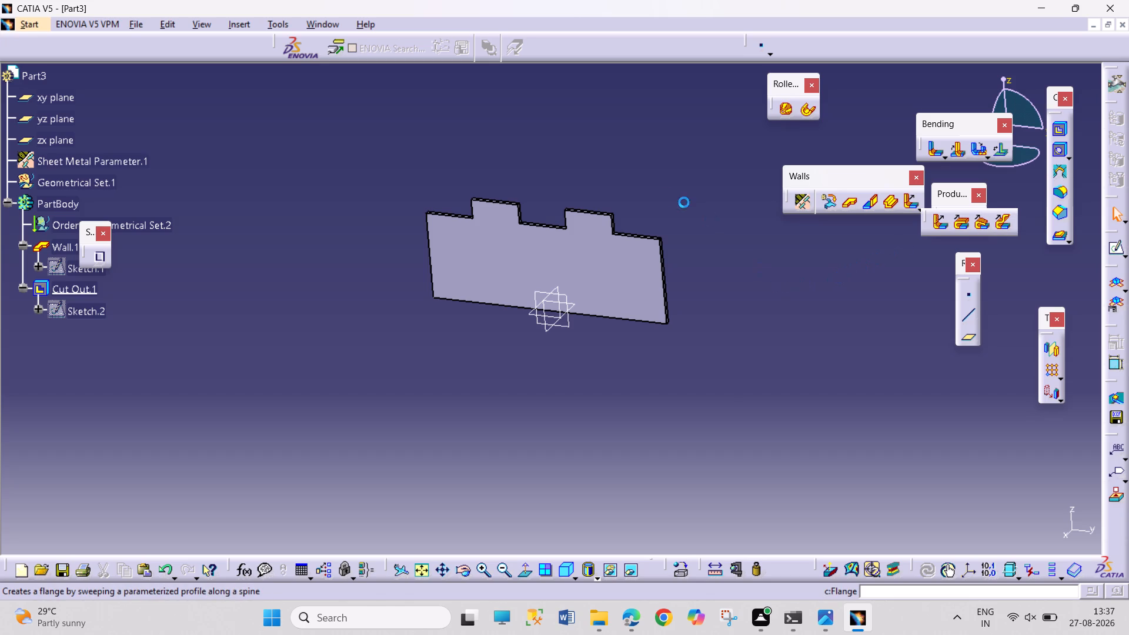
left_click(467, 573)
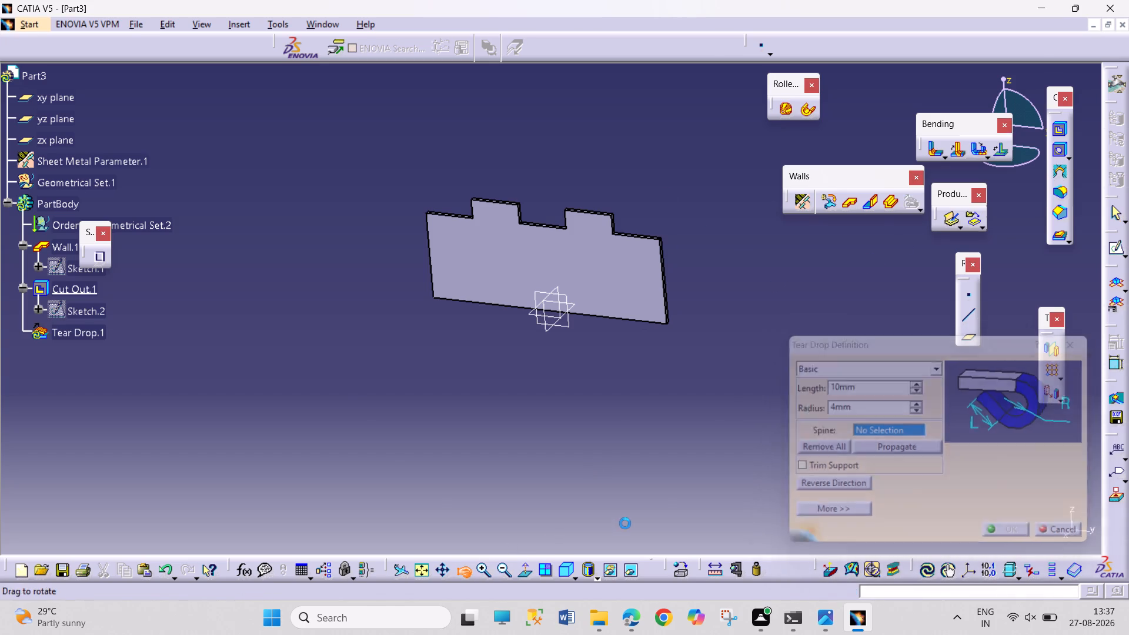
left_click_drag(625, 523, 453, 286)
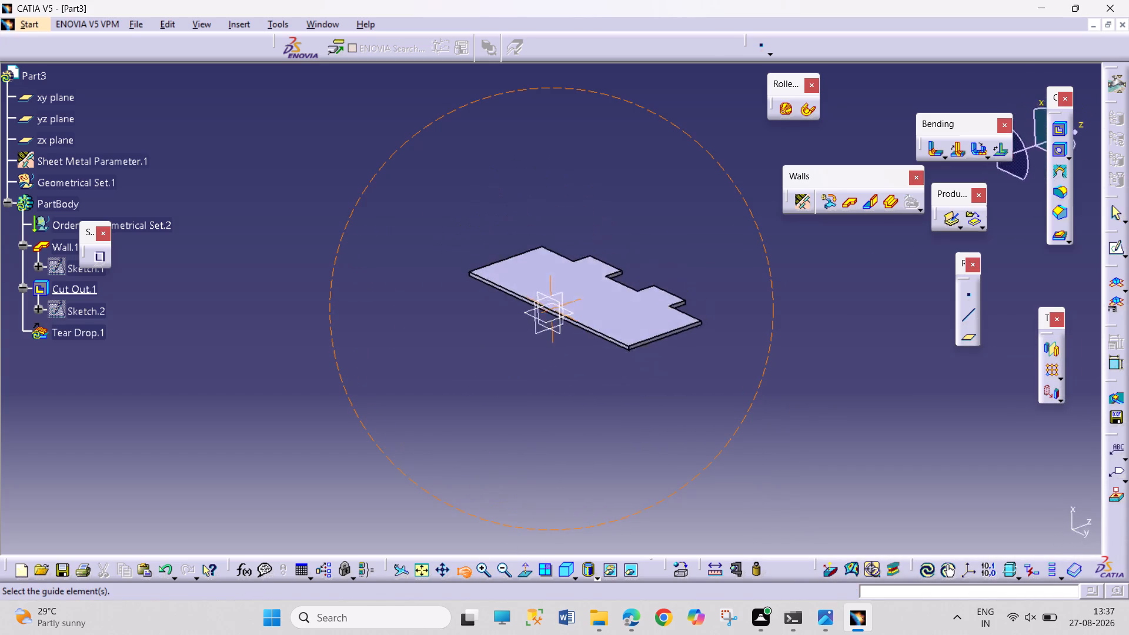
left_click_drag(453, 286, 265, 334)
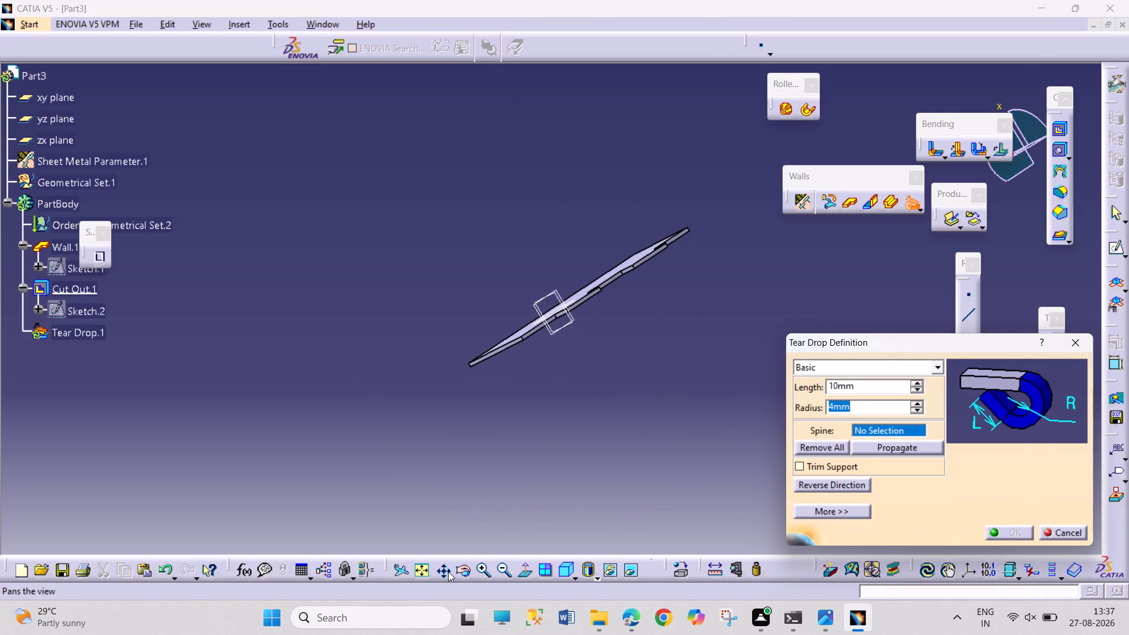
left_click_drag(459, 569, 455, 555)
left_click_drag(461, 259, 507, 302)
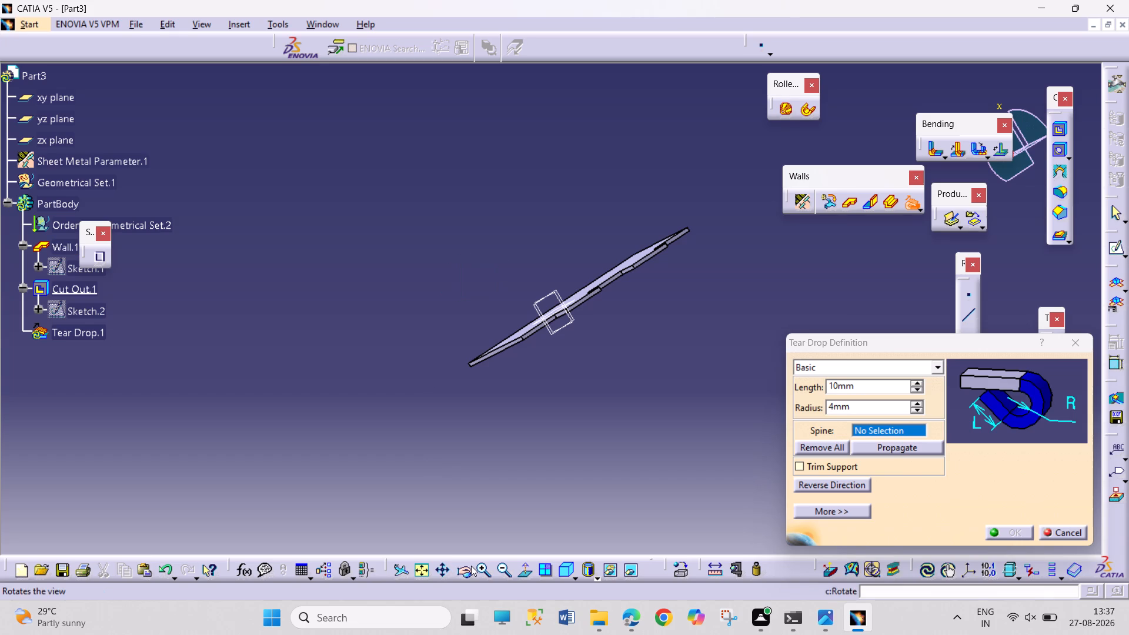
left_click_drag(471, 566, 471, 559)
left_click_drag(535, 231, 556, 296)
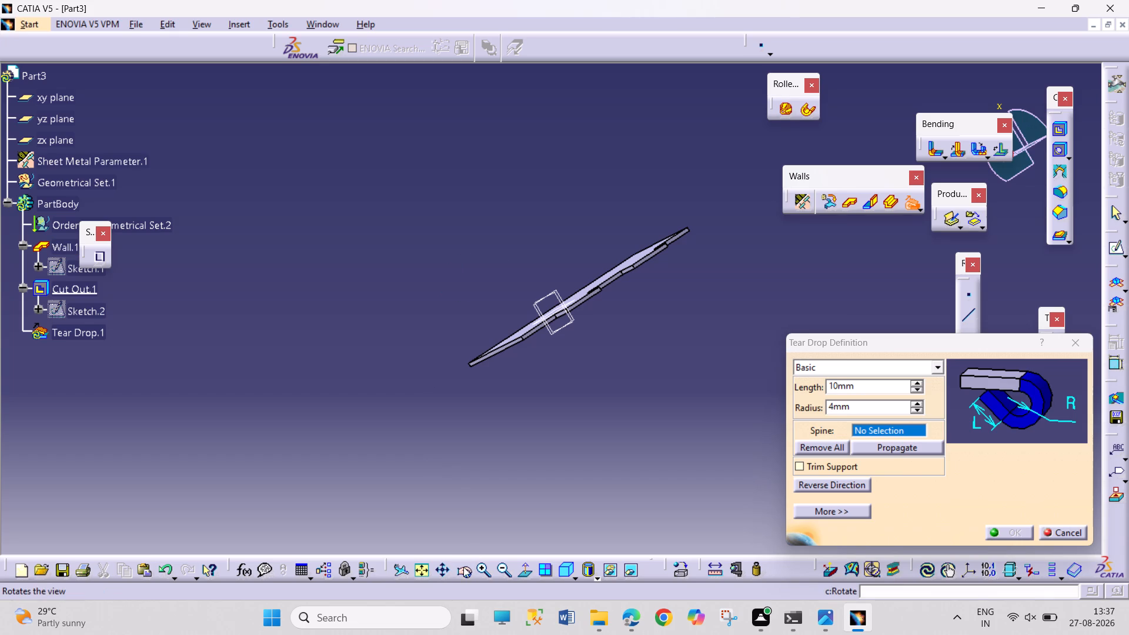
left_click(463, 567)
left_click_drag(511, 240, 556, 265)
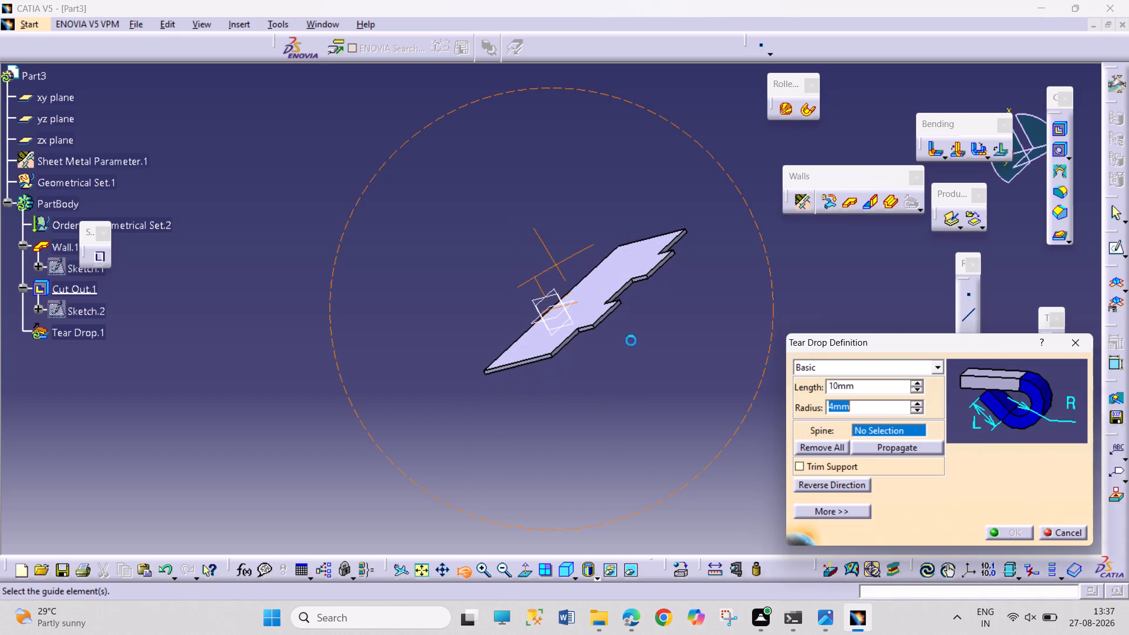
left_click(606, 319)
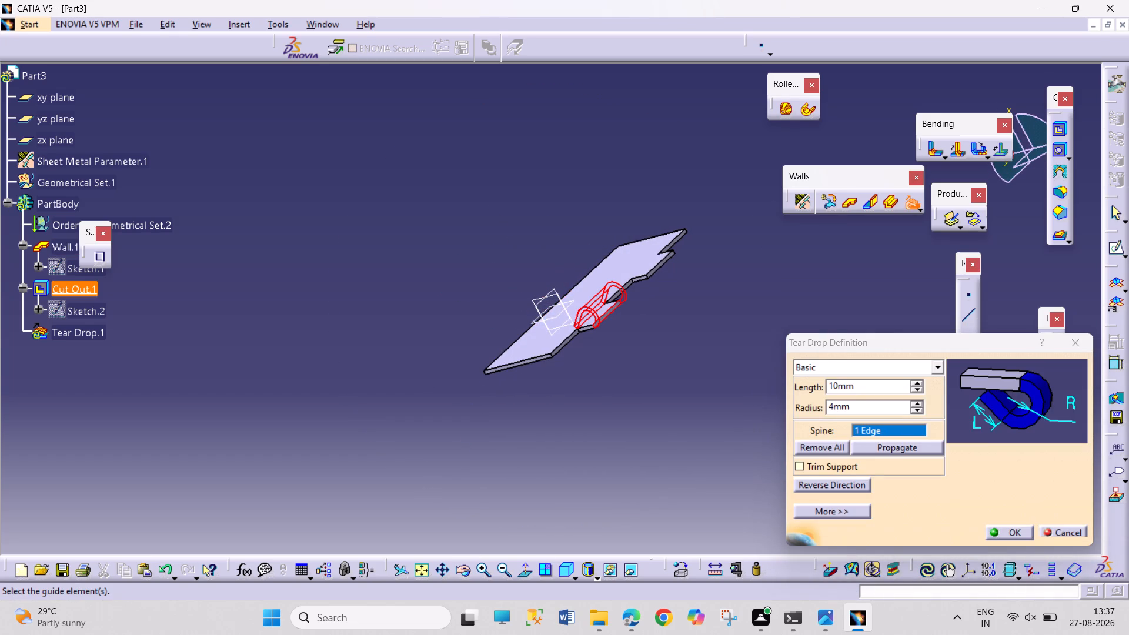
double_click(851, 406)
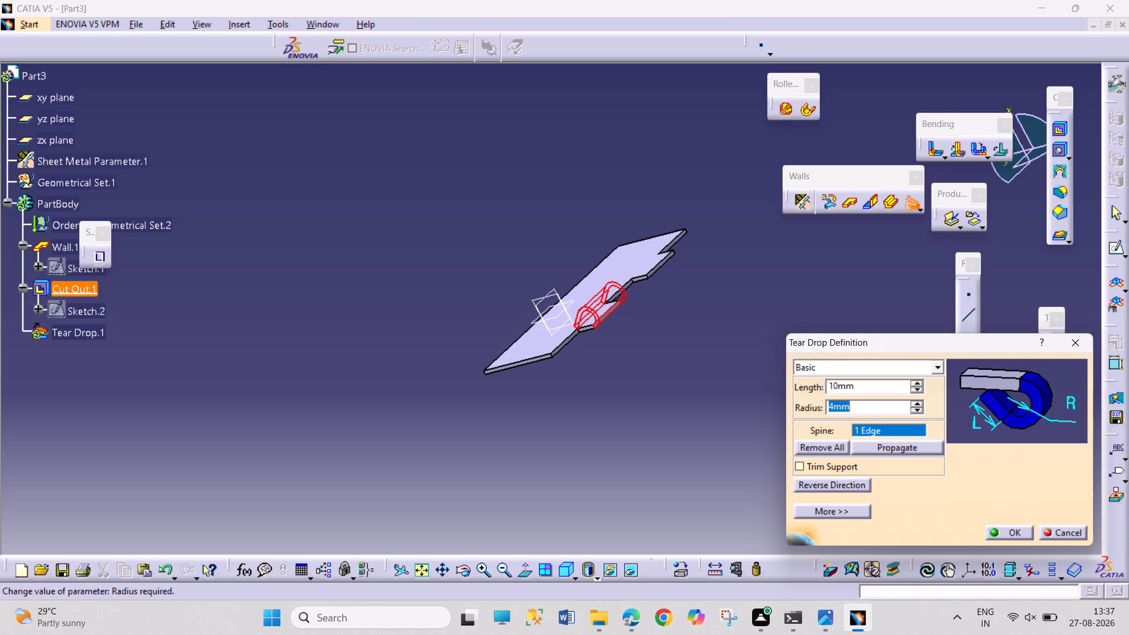
key("5")
key("Return")
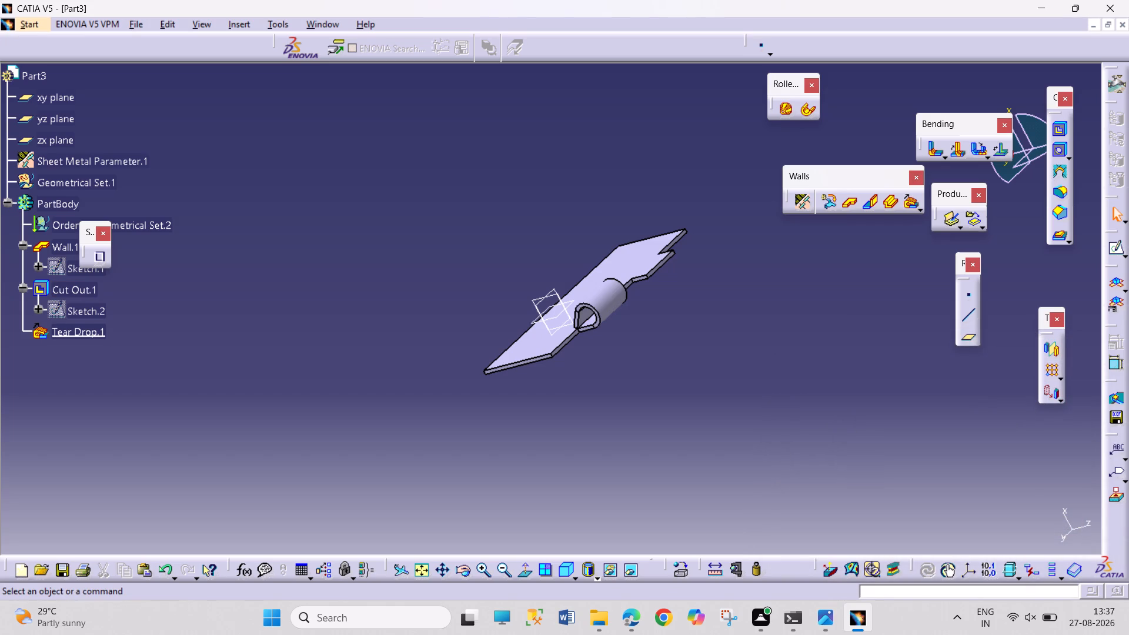
Create a matching Tear Drop along the other tab's end edge with 10 mm length and 5 mm radius.
left_click(910, 202)
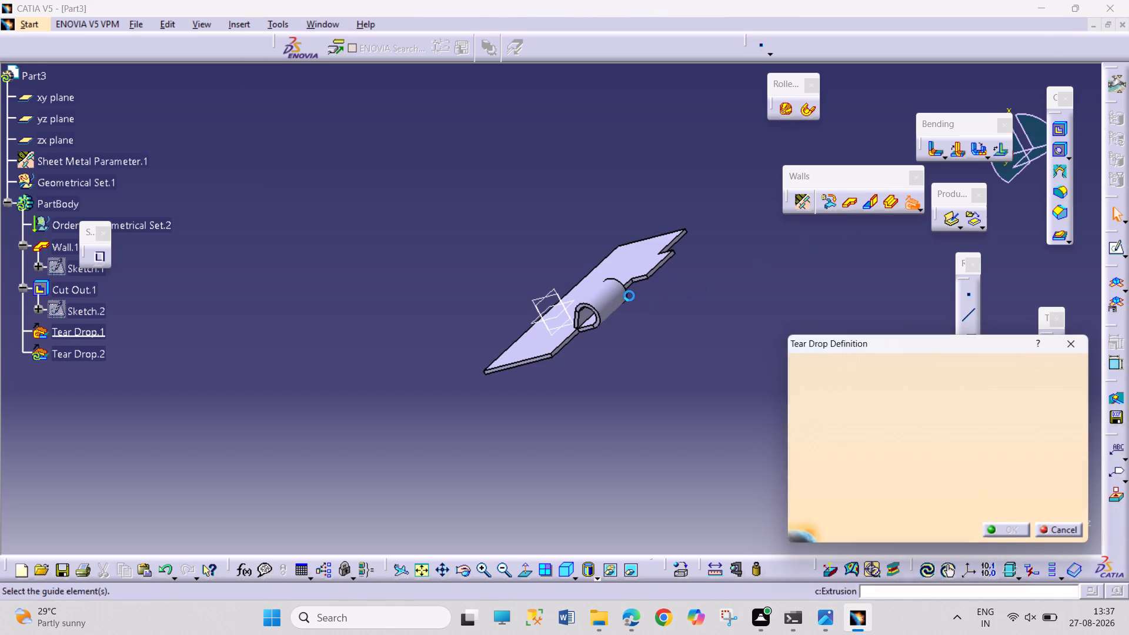
left_click(662, 266)
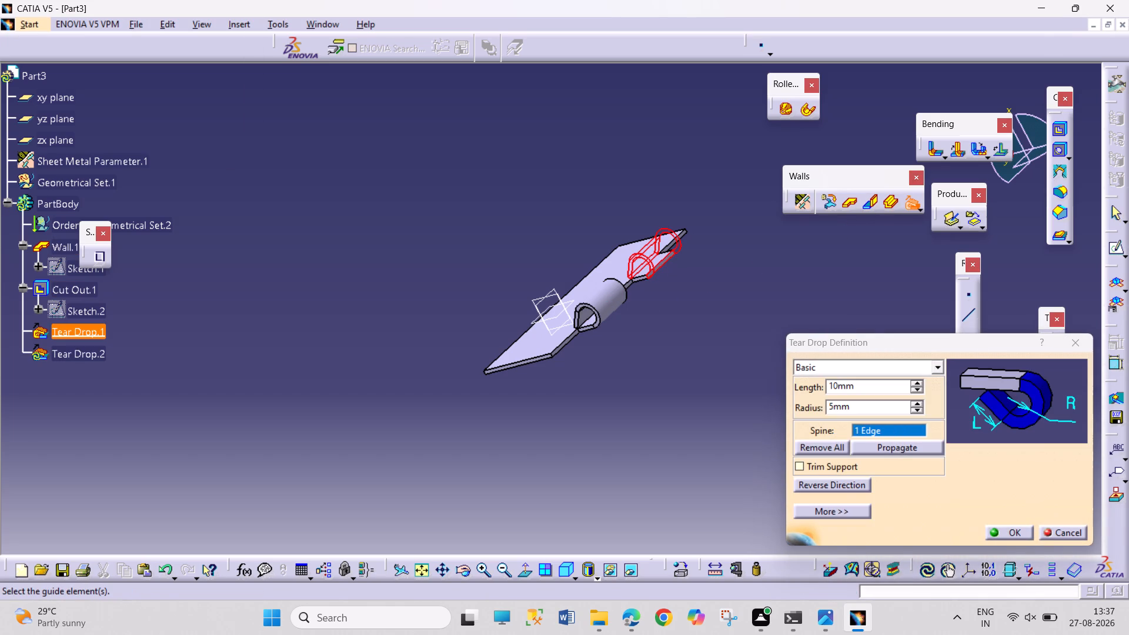
left_click(1015, 533)
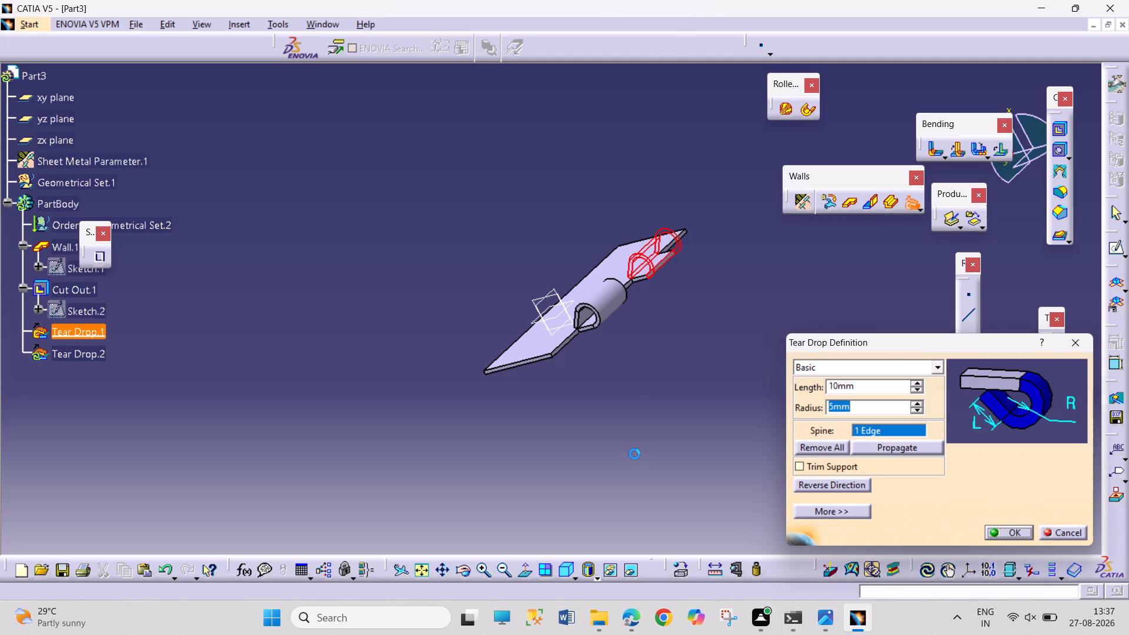
left_click(634, 452)
Open a sketch on the plate's flat face and draw a circle centred on the vertical axis for the middle hole.
left_click(459, 571)
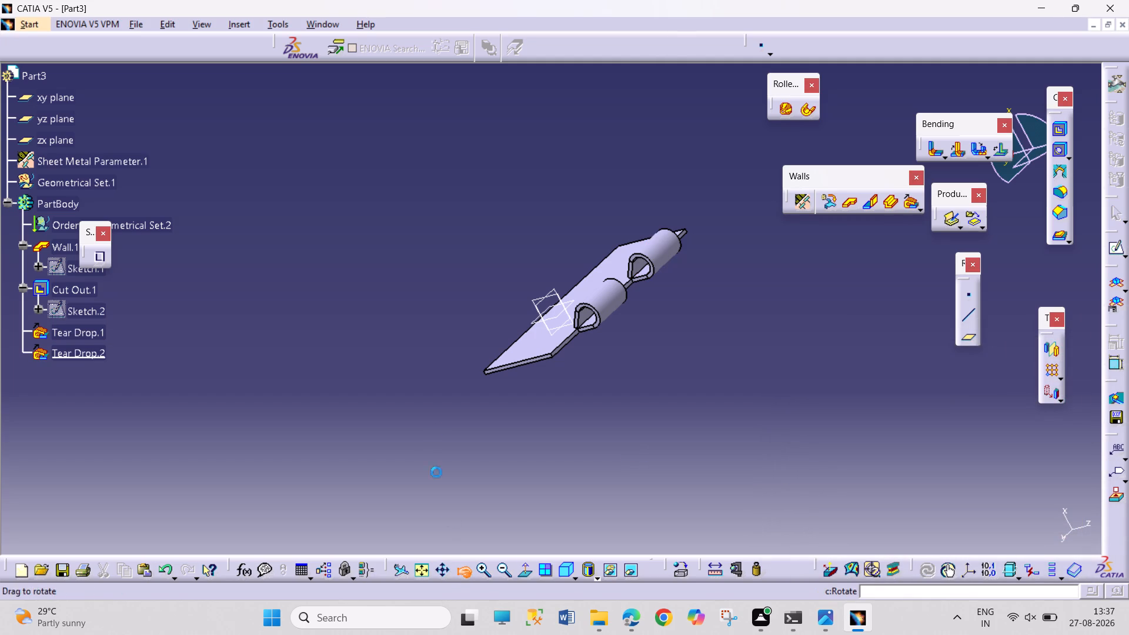
left_click_drag(436, 419, 840, 430)
left_click(618, 309)
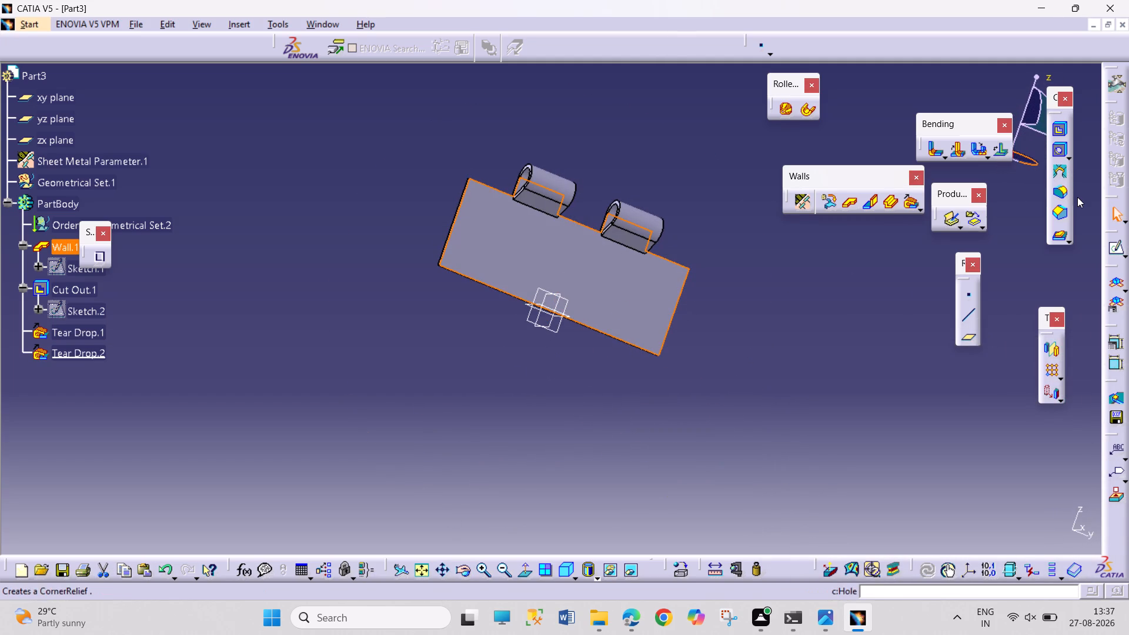
left_click(1114, 247)
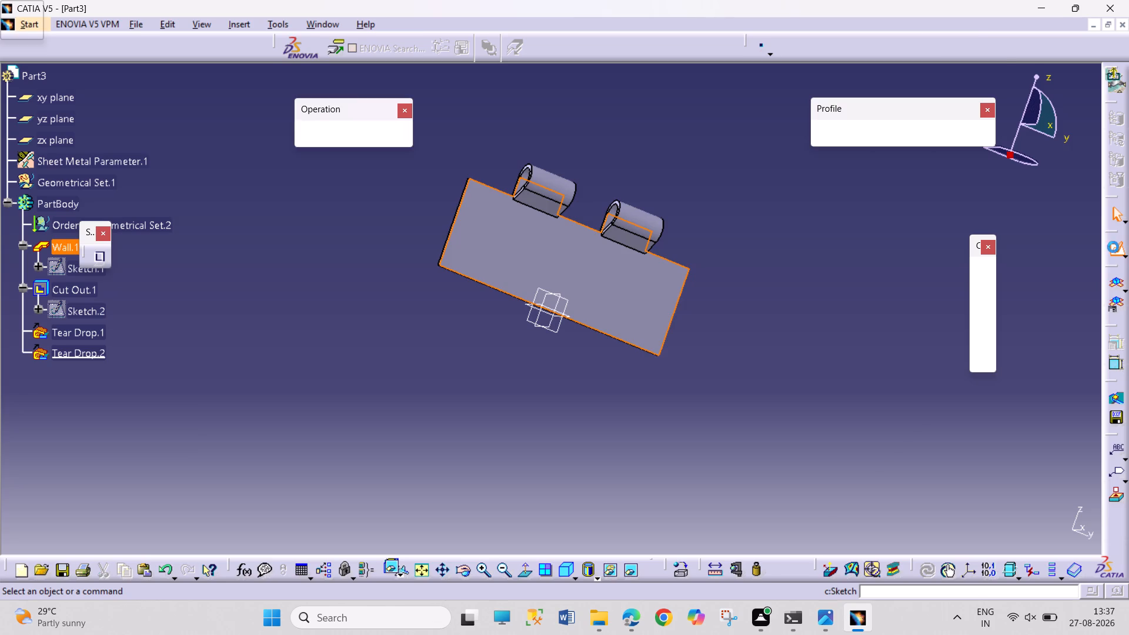
middle_click_drag(668, 319, 674, 269, "ctrl")
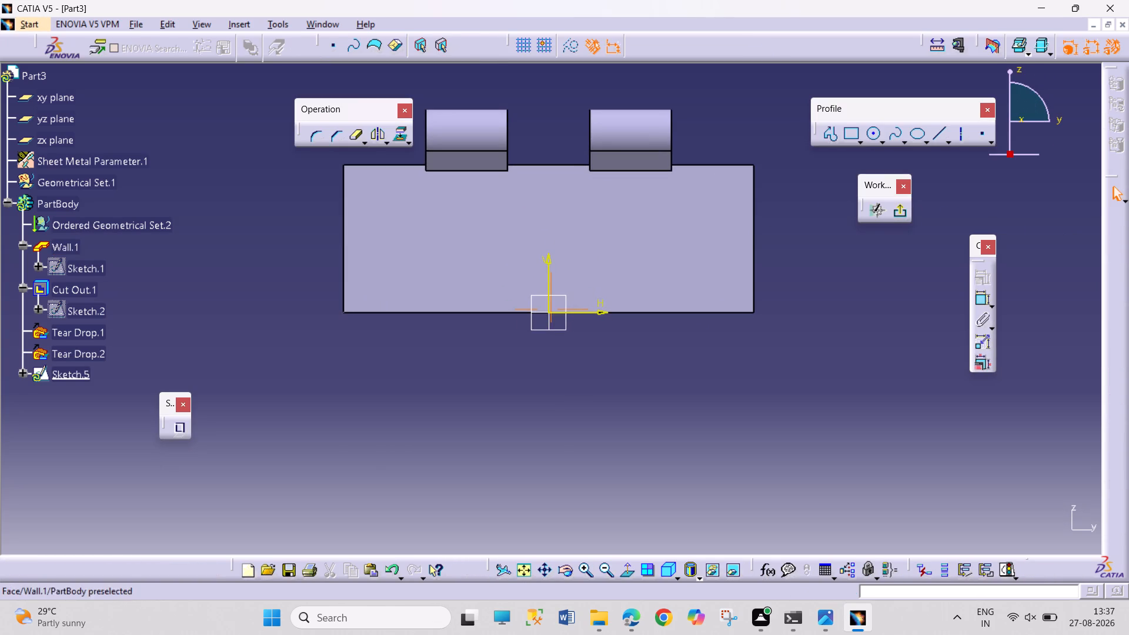
left_click(871, 131)
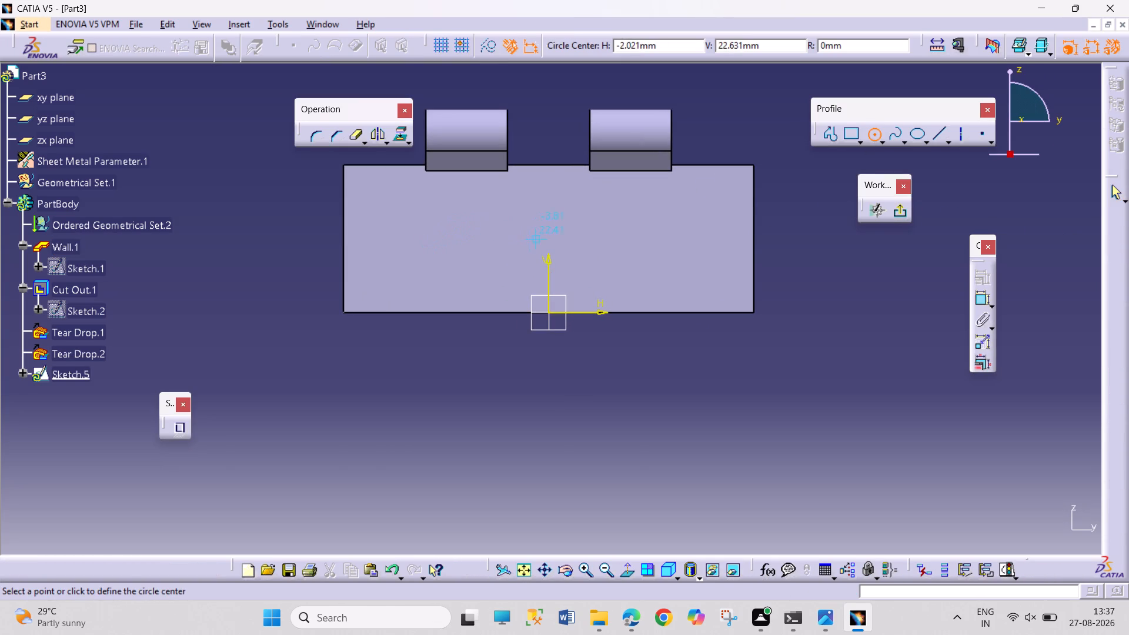
left_click(549, 229)
left_click(562, 247)
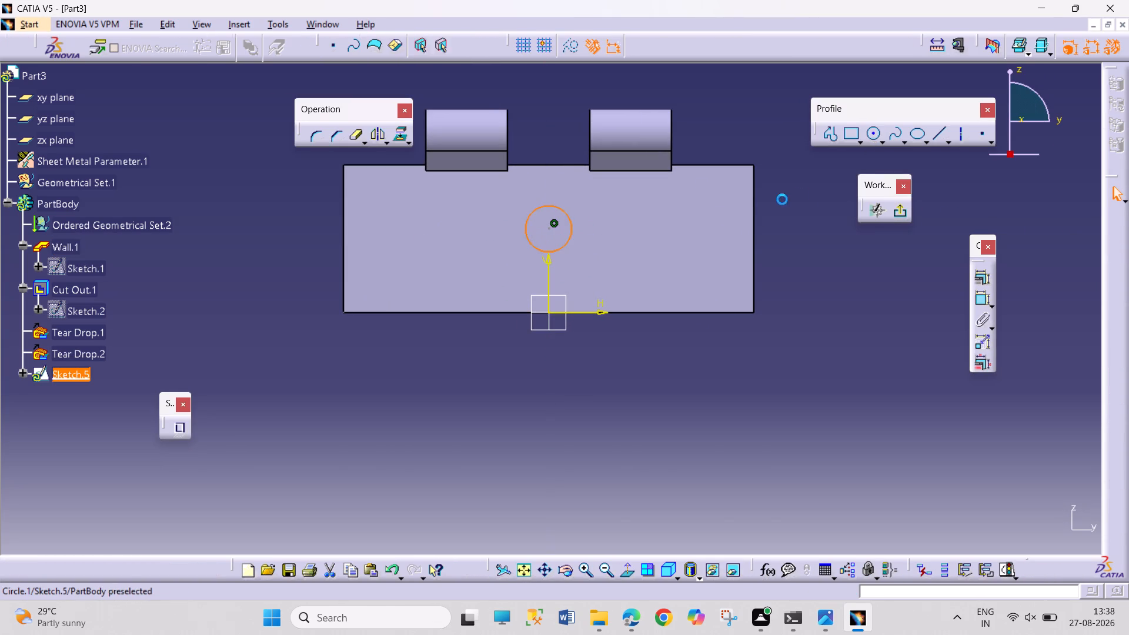
Draw a second circle lower on the plate's right half and mirror it about the vertical axis.
left_click(870, 131)
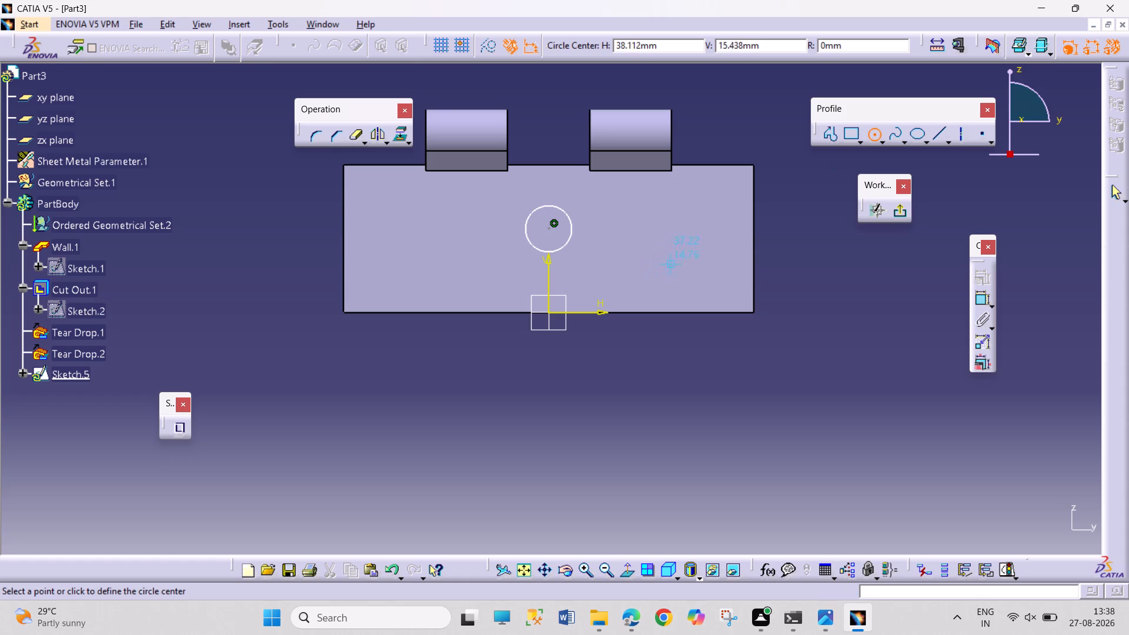
left_click(679, 259)
left_click(686, 280)
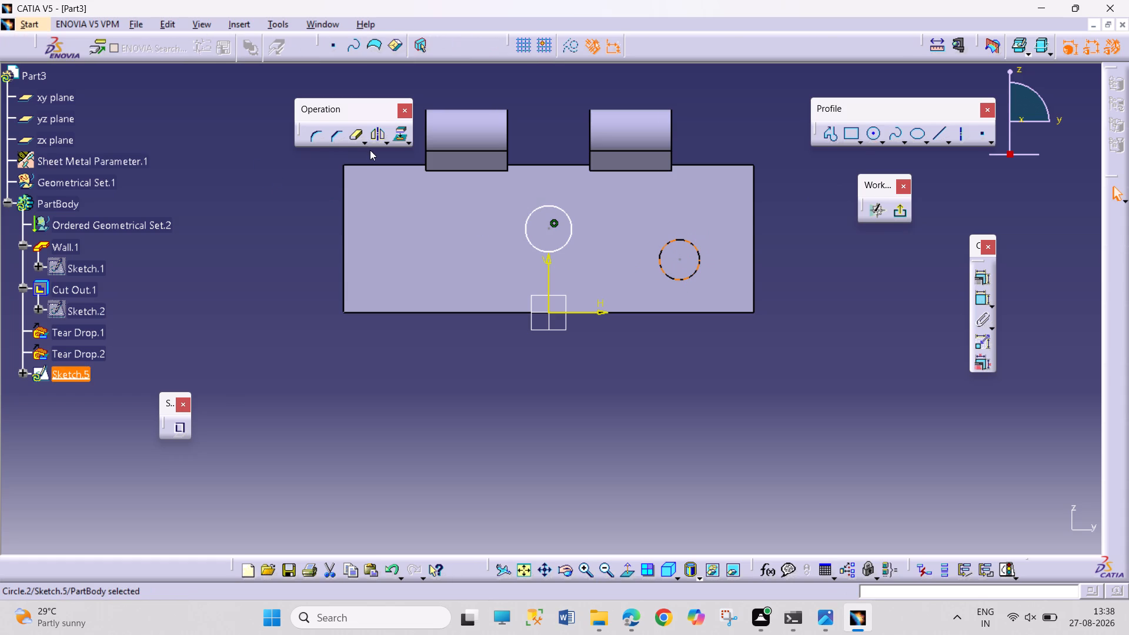
left_click(374, 138)
left_click(546, 272)
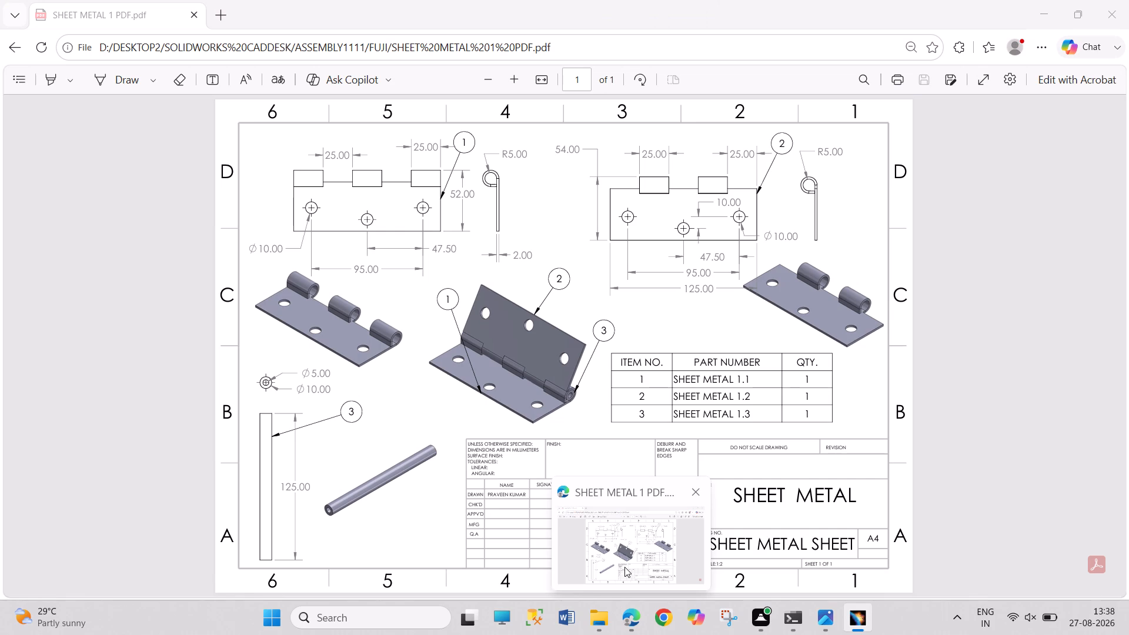
Dimension the distance between the two outer circles' centres and set it to 95 mm.
left_click(974, 299)
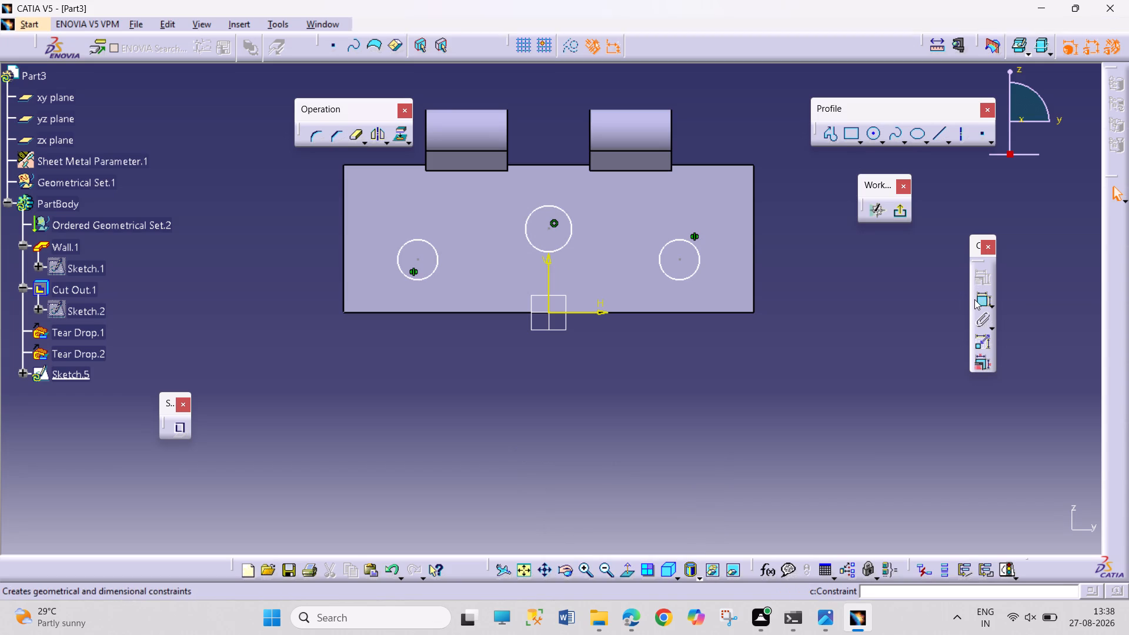
left_click(417, 258)
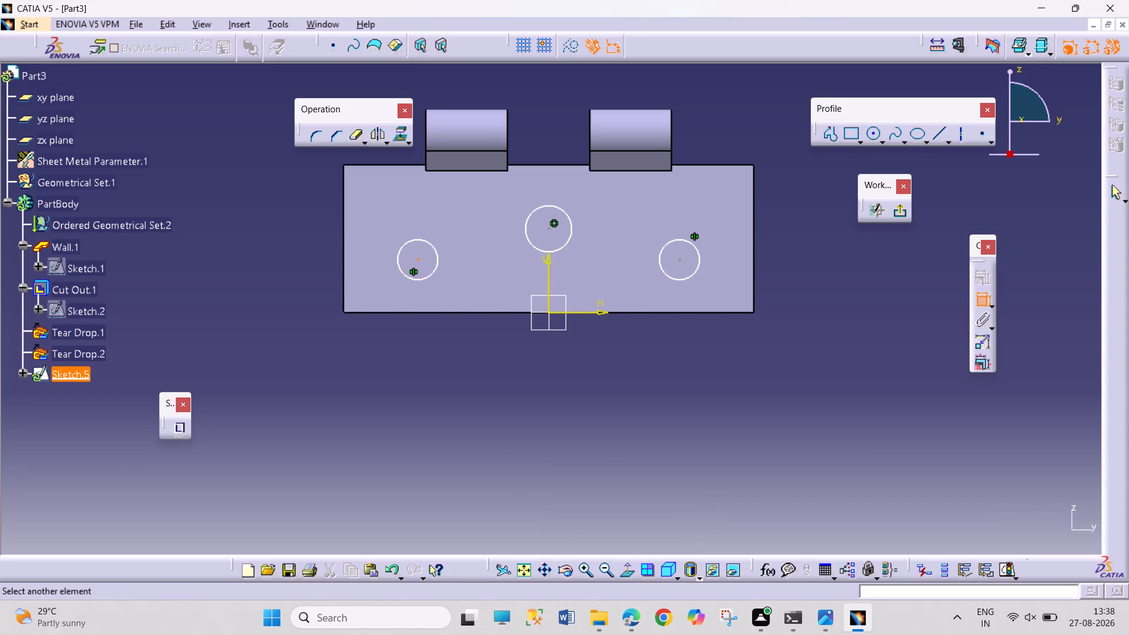
left_click(680, 259)
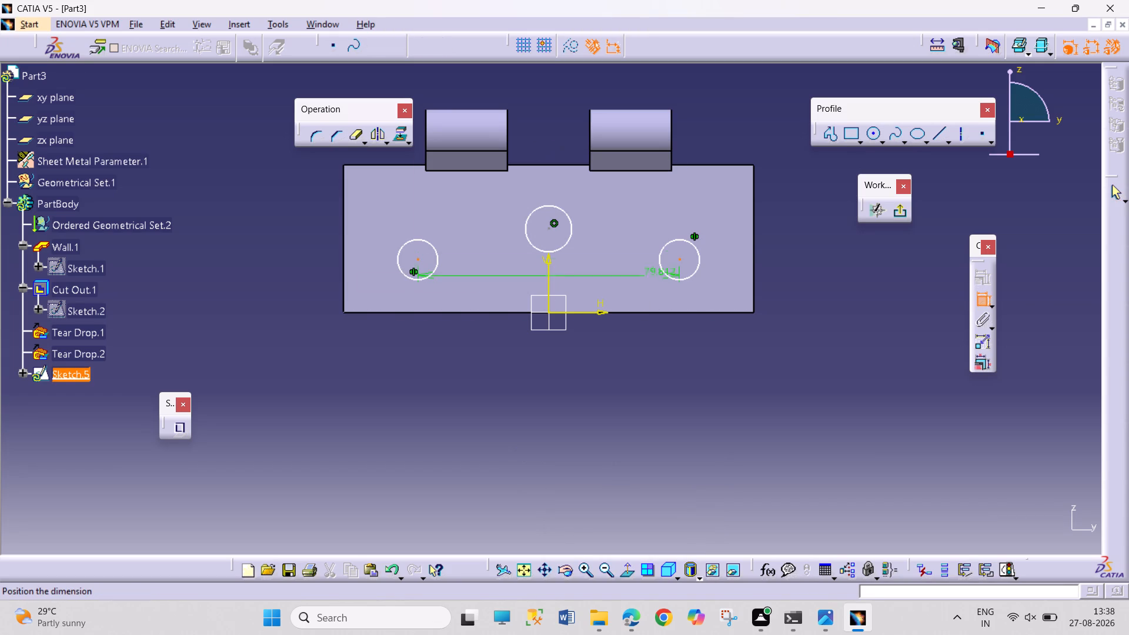
left_click(563, 387)
double_click(564, 382)
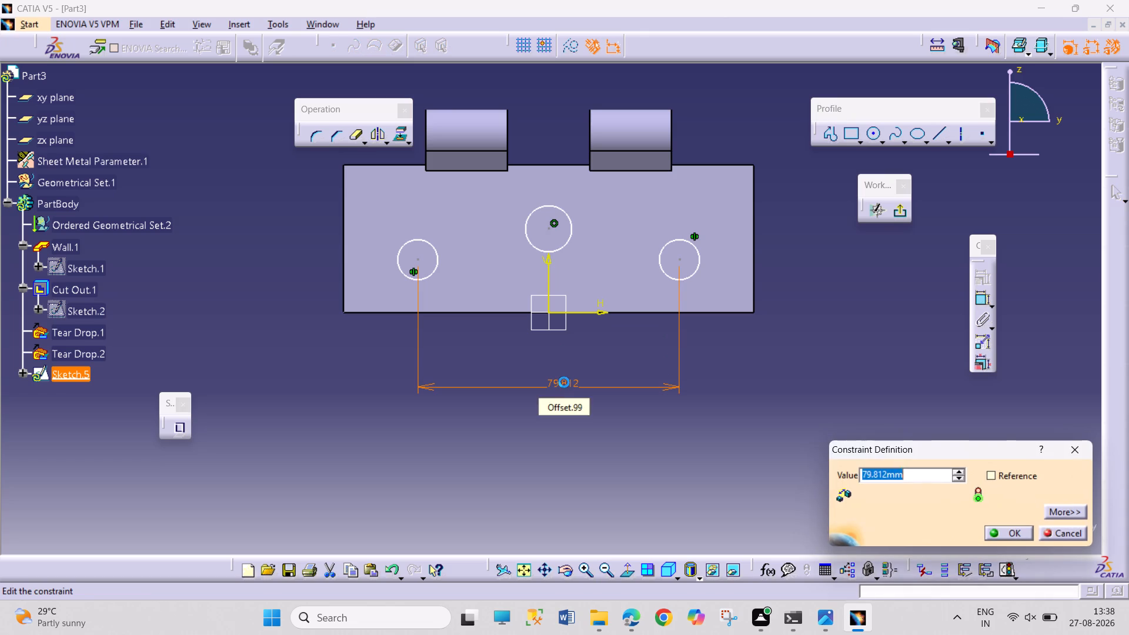
type("95")
key("Return")
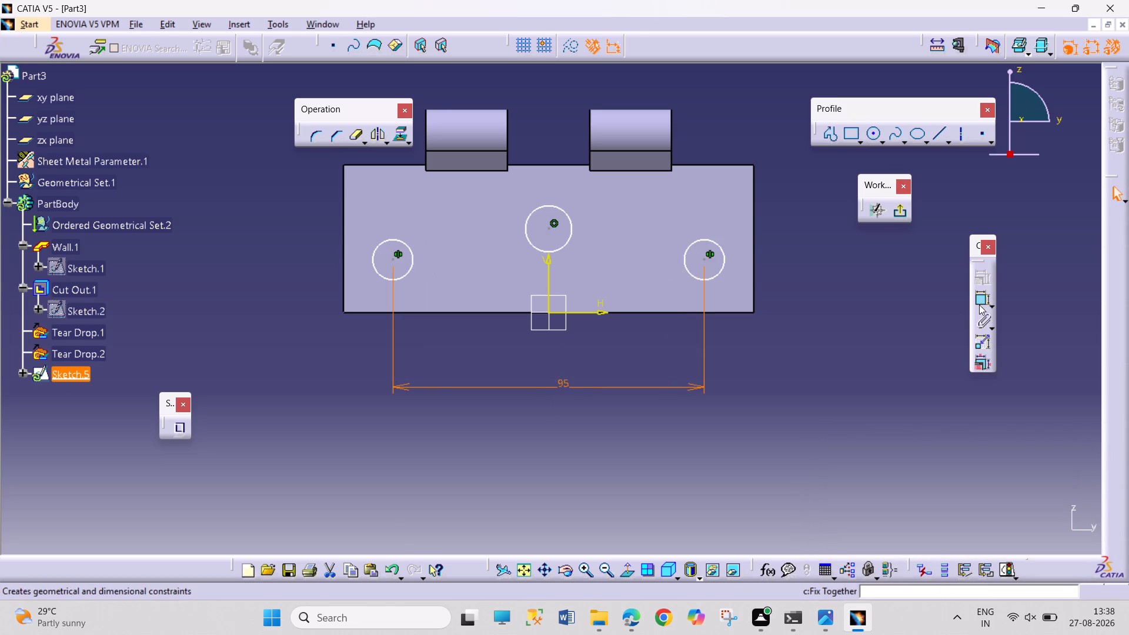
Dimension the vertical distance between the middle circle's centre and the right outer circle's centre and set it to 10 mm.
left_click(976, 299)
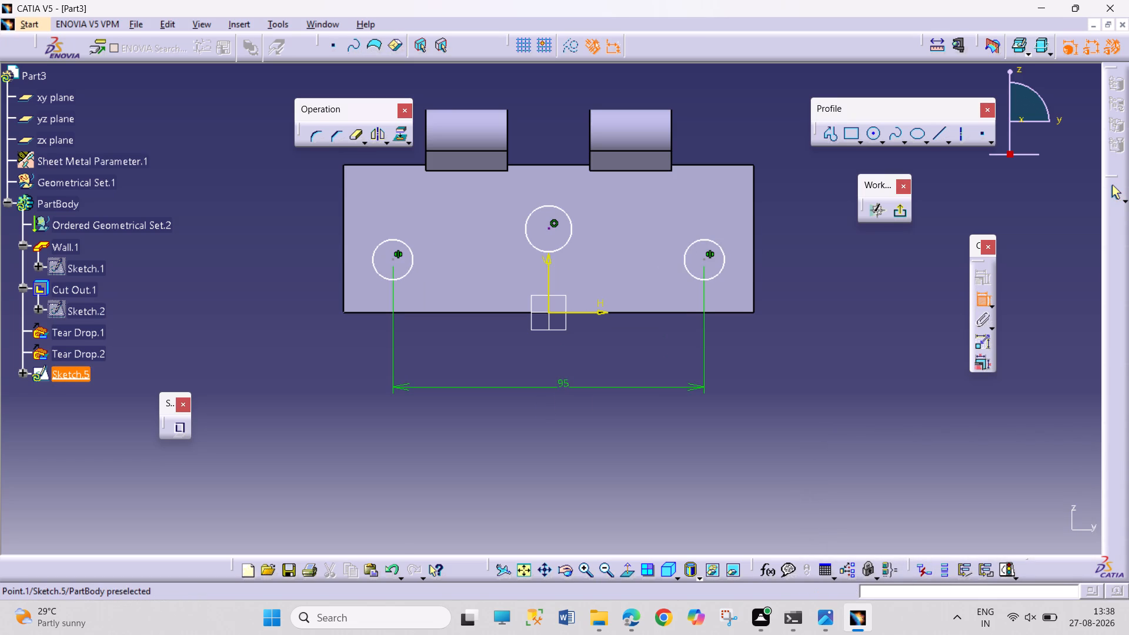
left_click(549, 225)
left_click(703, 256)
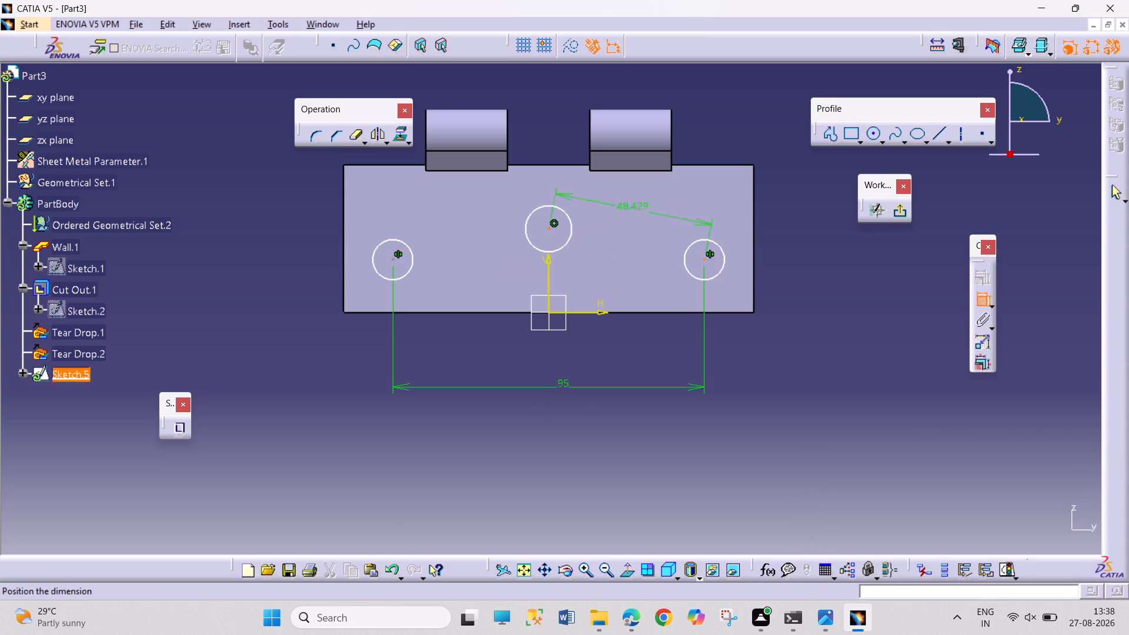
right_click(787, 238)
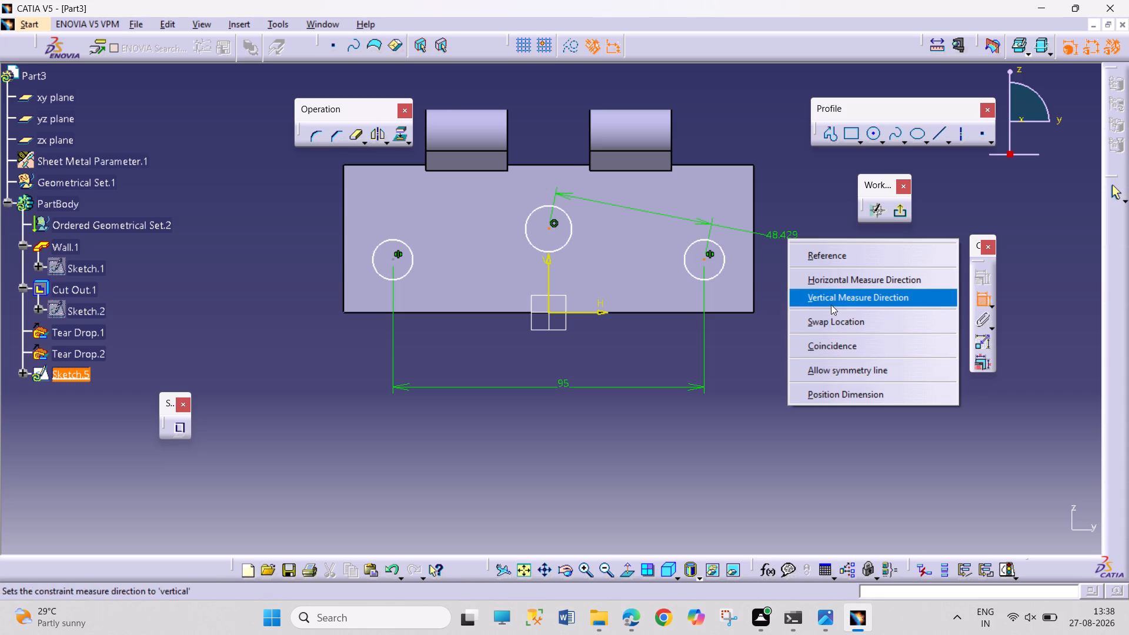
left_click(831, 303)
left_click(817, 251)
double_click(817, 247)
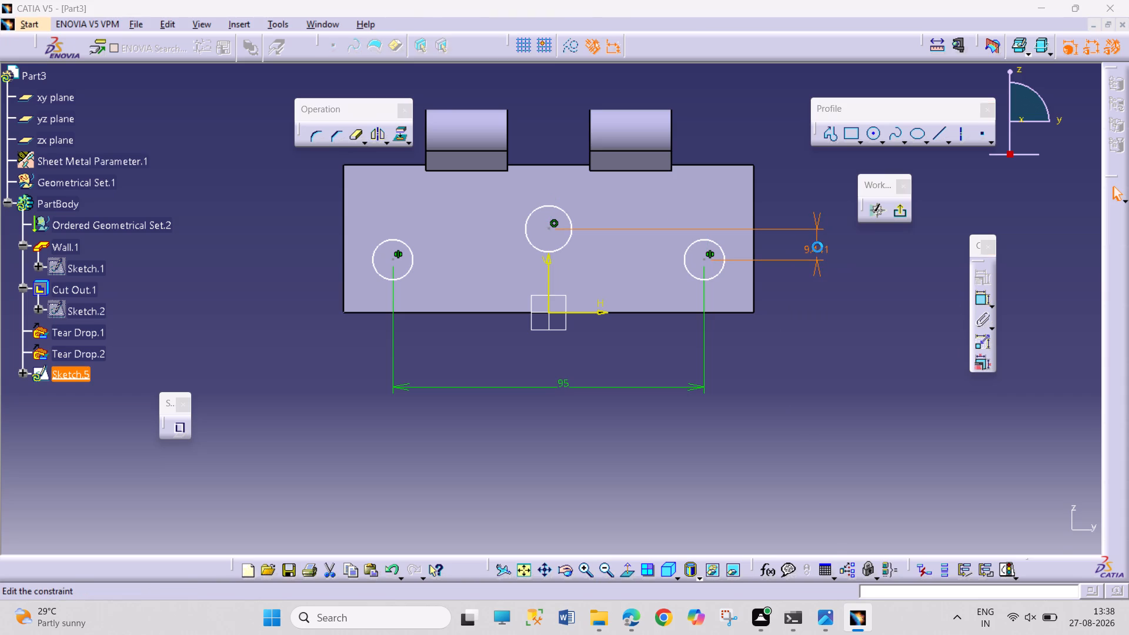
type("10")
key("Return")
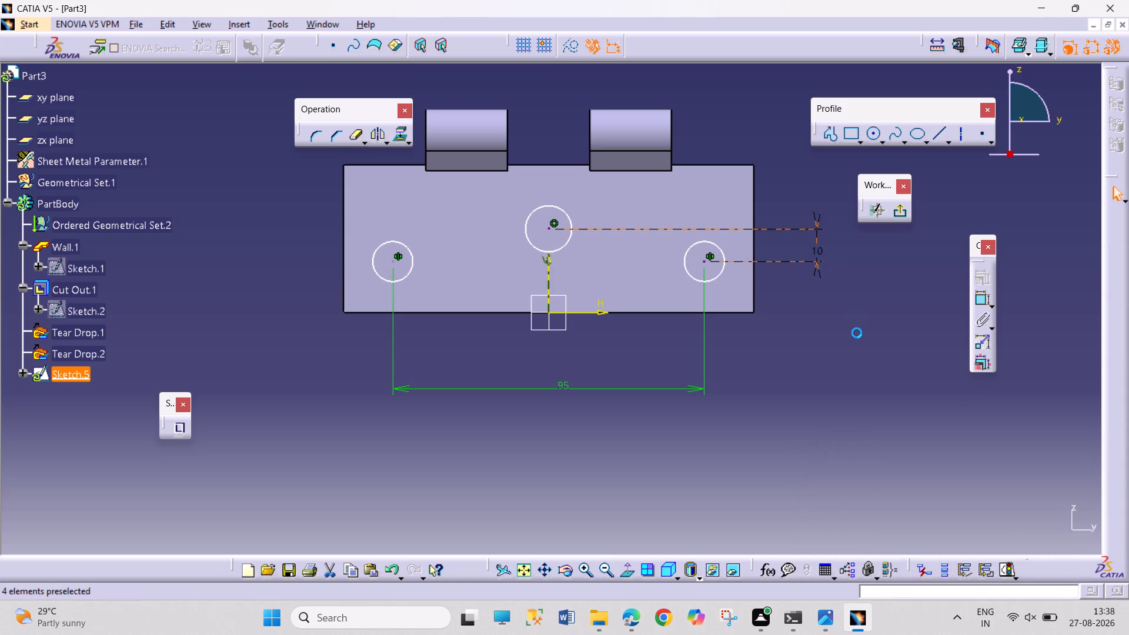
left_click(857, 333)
Dimension the right outer circle's centre from the plate's bottom edge and set the distance to 20 mm.
left_click(980, 303)
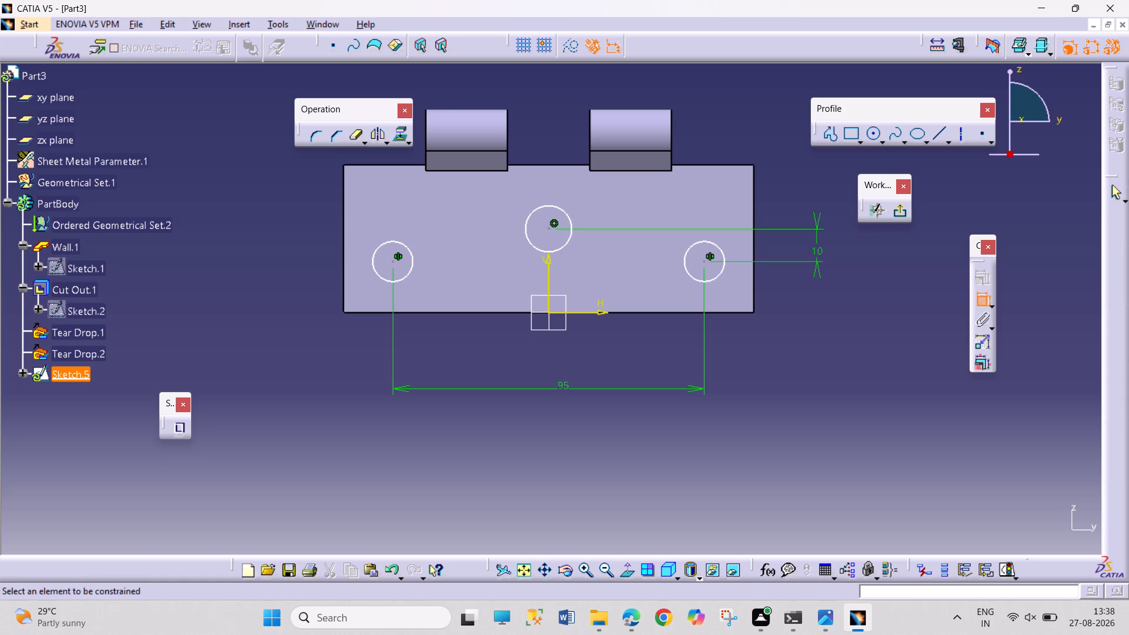
left_click(705, 262)
left_click(722, 315)
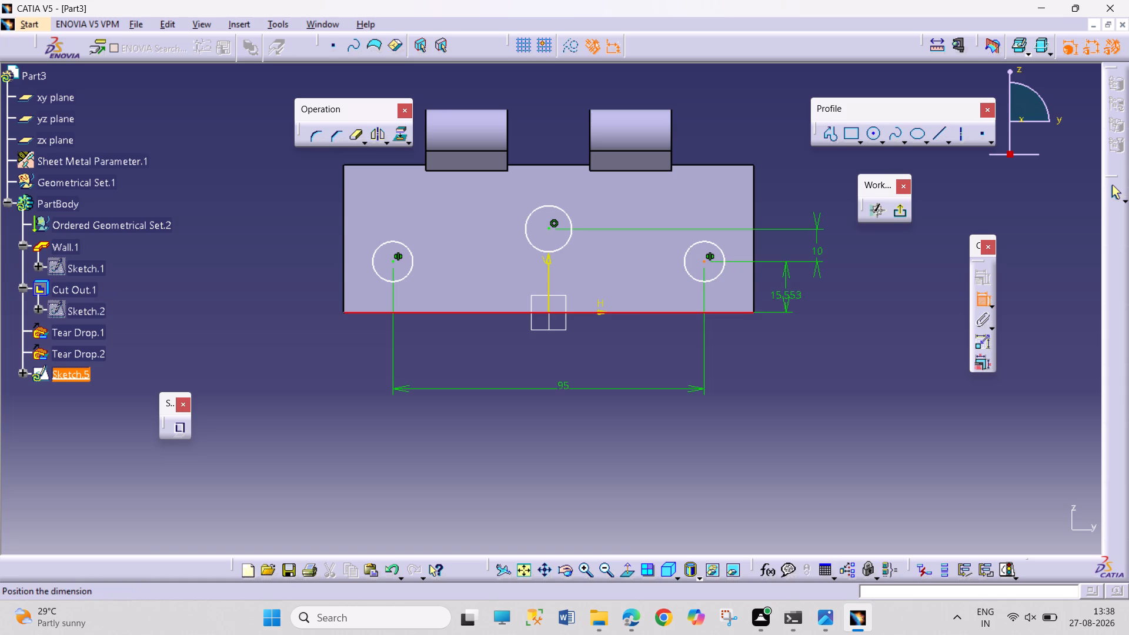
left_click(792, 299)
double_click(794, 295)
key("2")
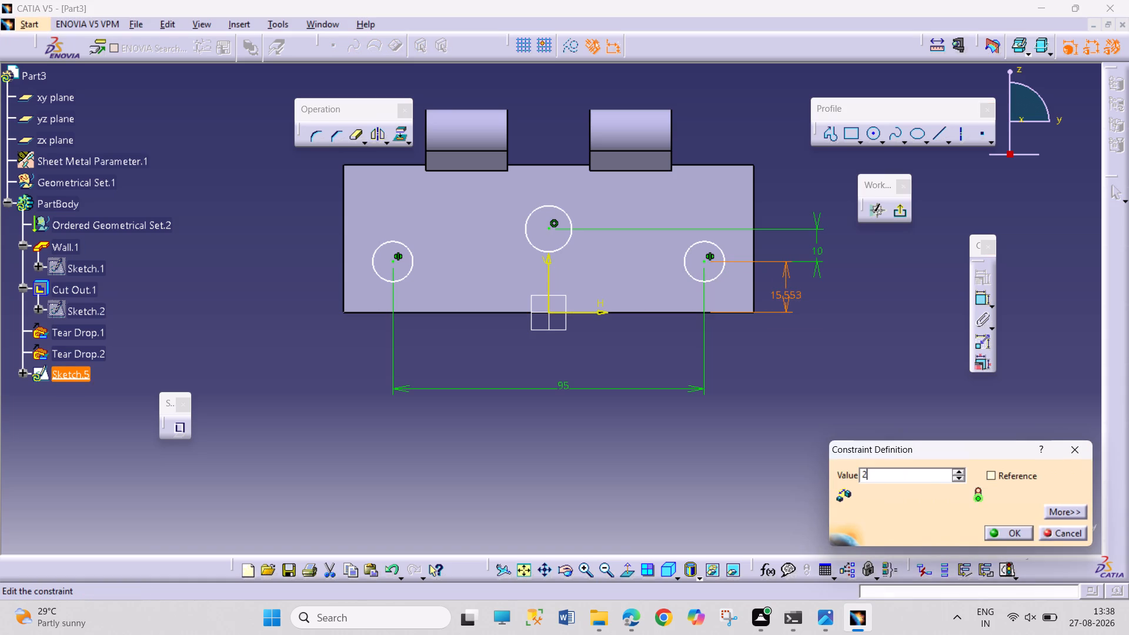
key("0")
key("Return")
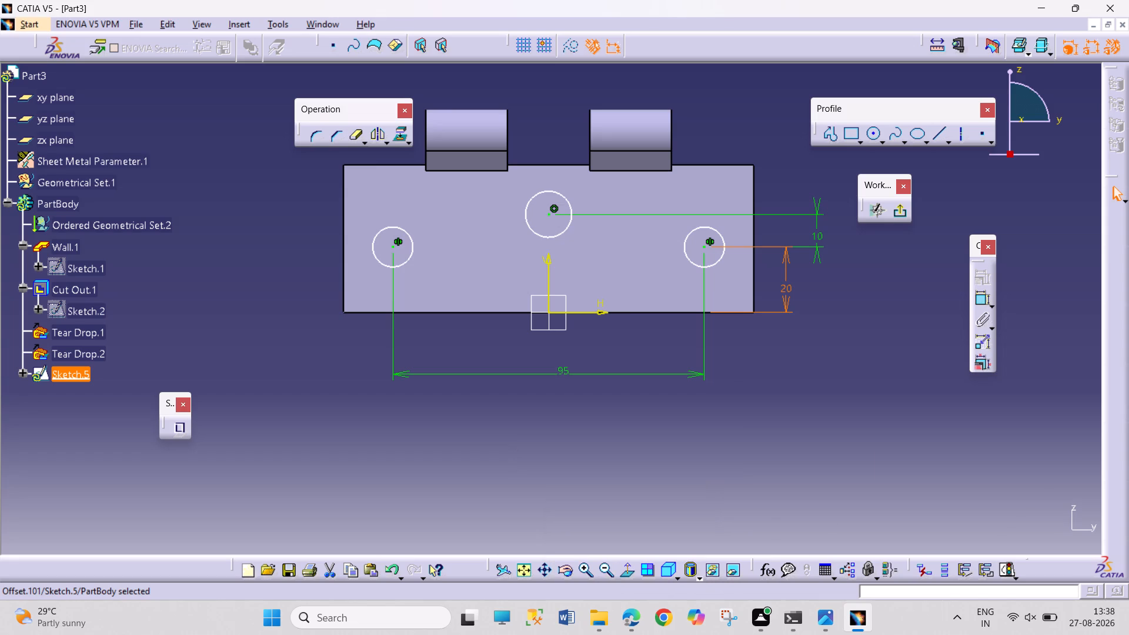
Delete the 10 mm vertical dimension and move the middle circle down the vertical axis, below the outer circles.
right_click(817, 236)
left_click(861, 430)
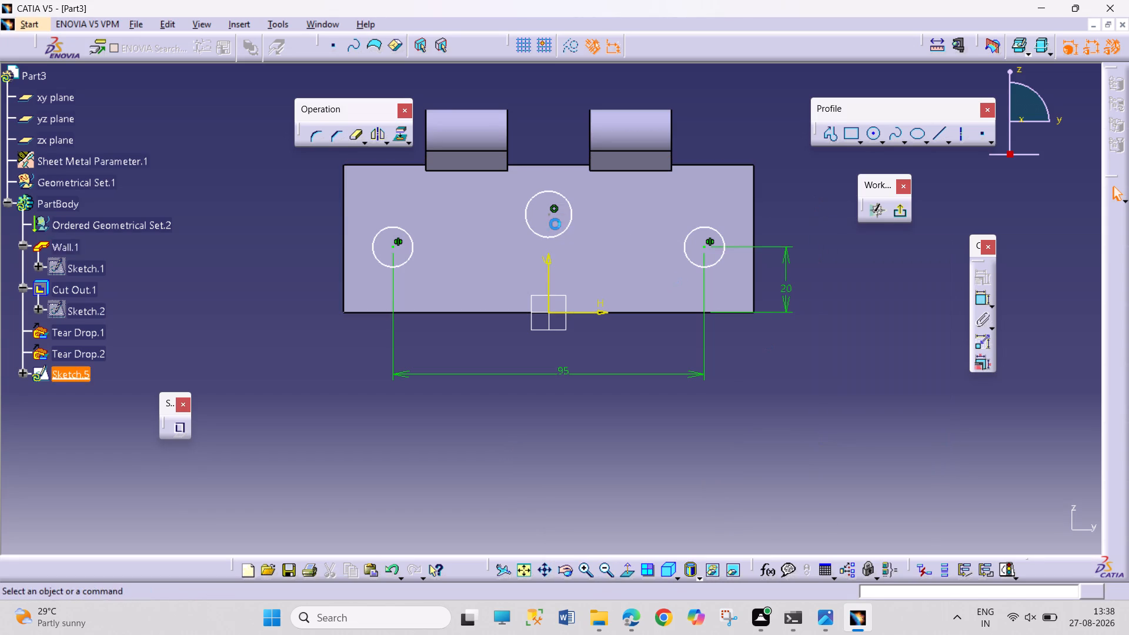
left_click_drag(560, 231, 544, 258)
left_click_drag(546, 238, 547, 306)
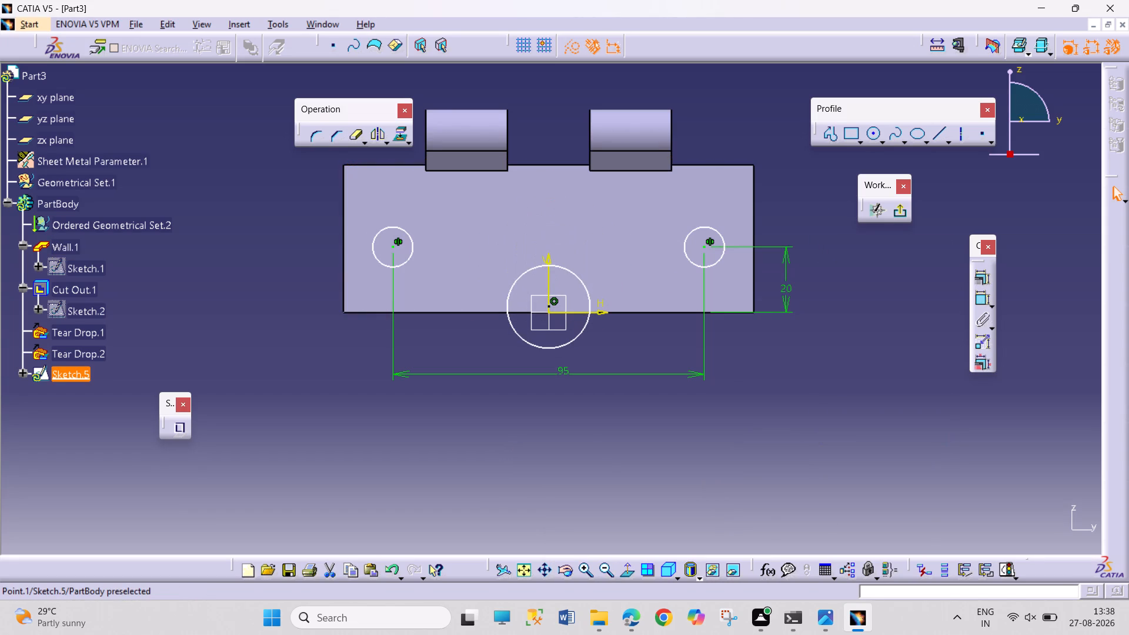
Dimension the vertical distance from the right outer circle's centre to the lowered middle circle's centre and set it to 10 mm.
left_click(977, 300)
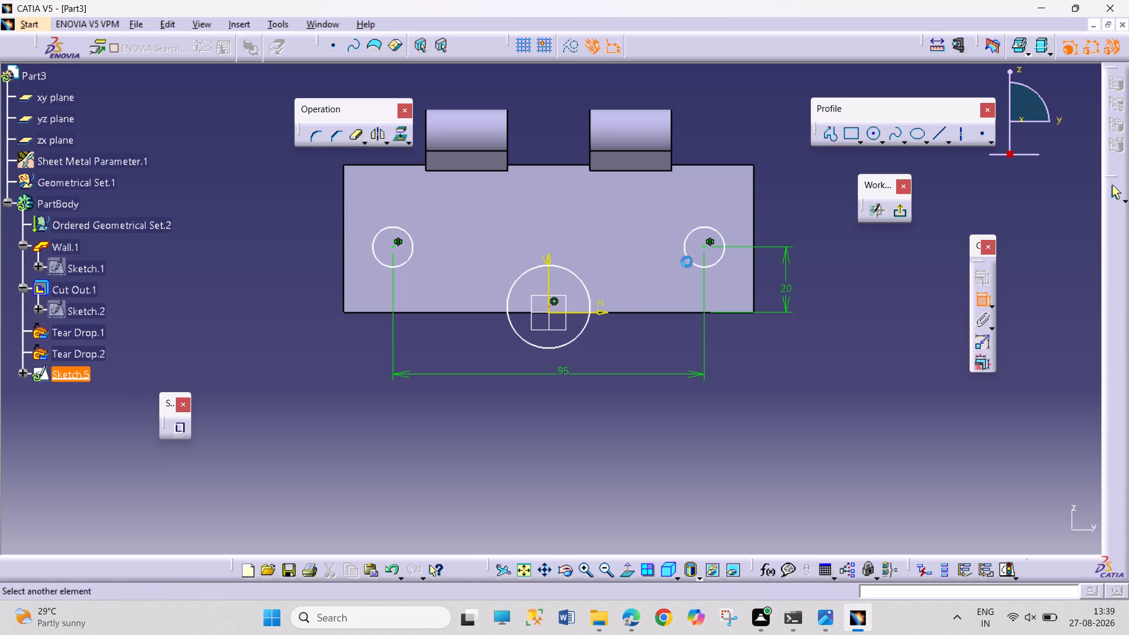
left_click_drag(706, 246, 711, 249)
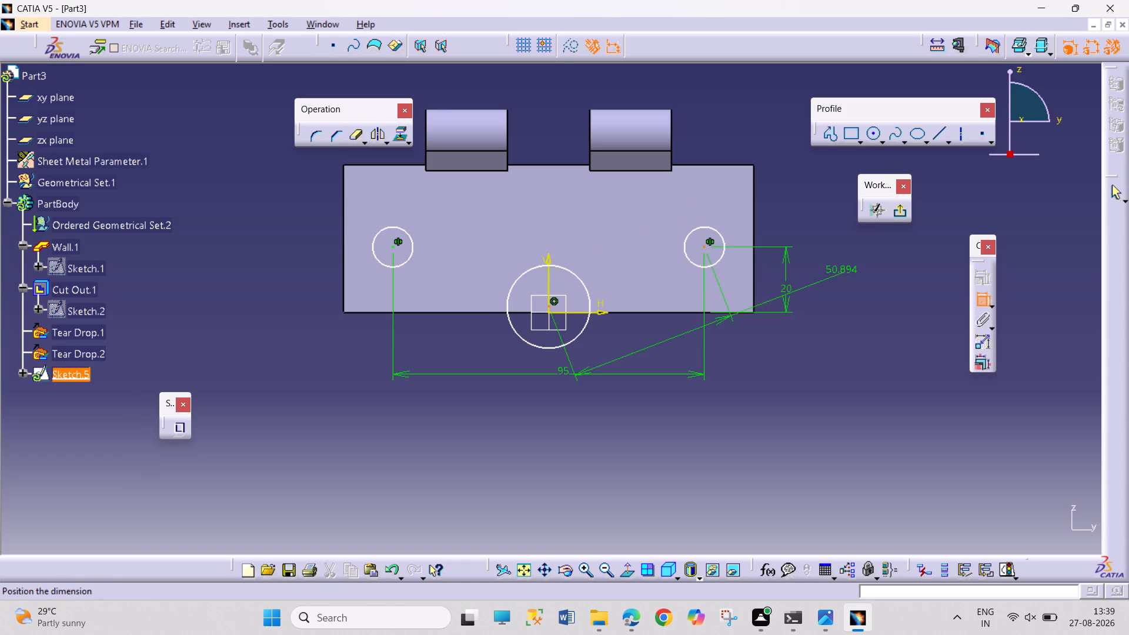
right_click(843, 274)
left_click(877, 327)
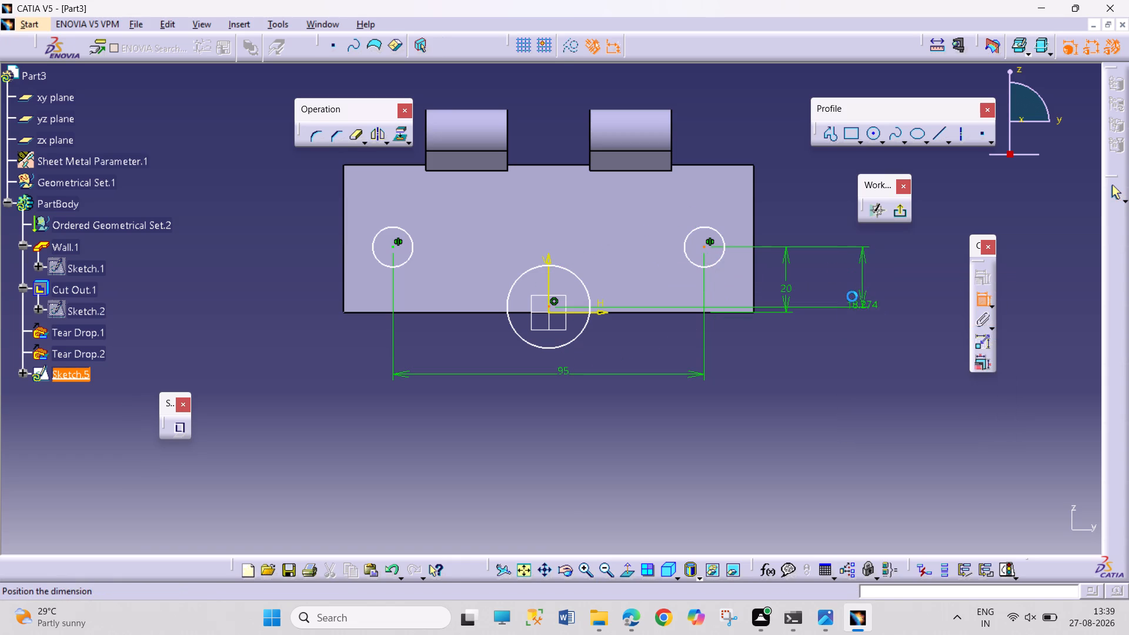
left_click(850, 292)
double_click(850, 289)
type("10")
key("Return")
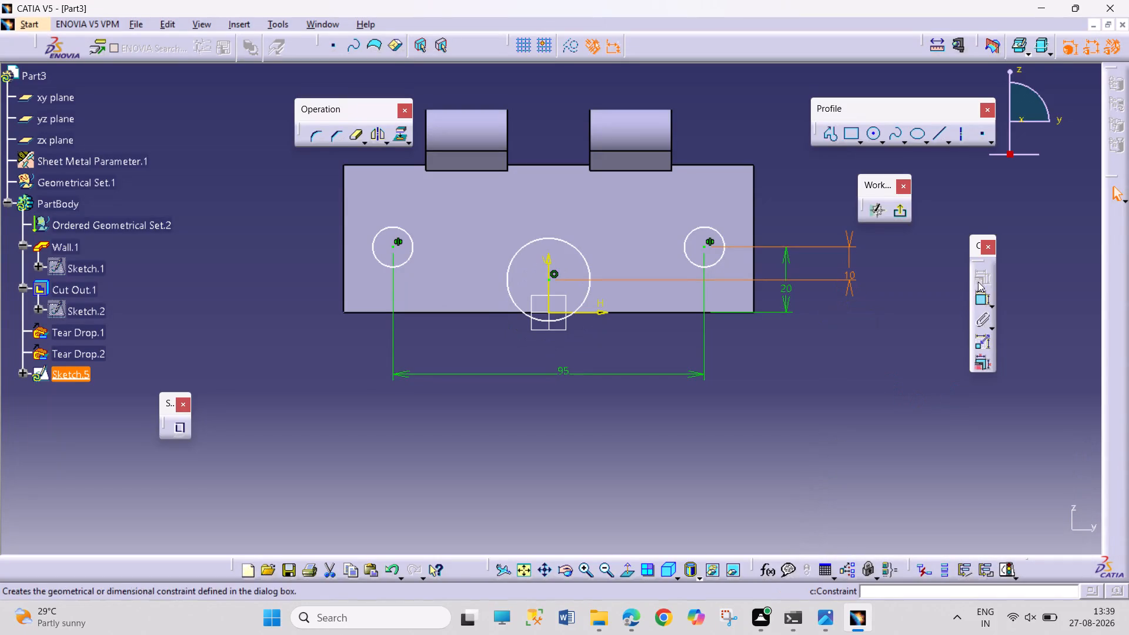
Dimension the right outer circle's diameter and set it to 10 mm.
left_click(979, 303)
left_click(726, 239)
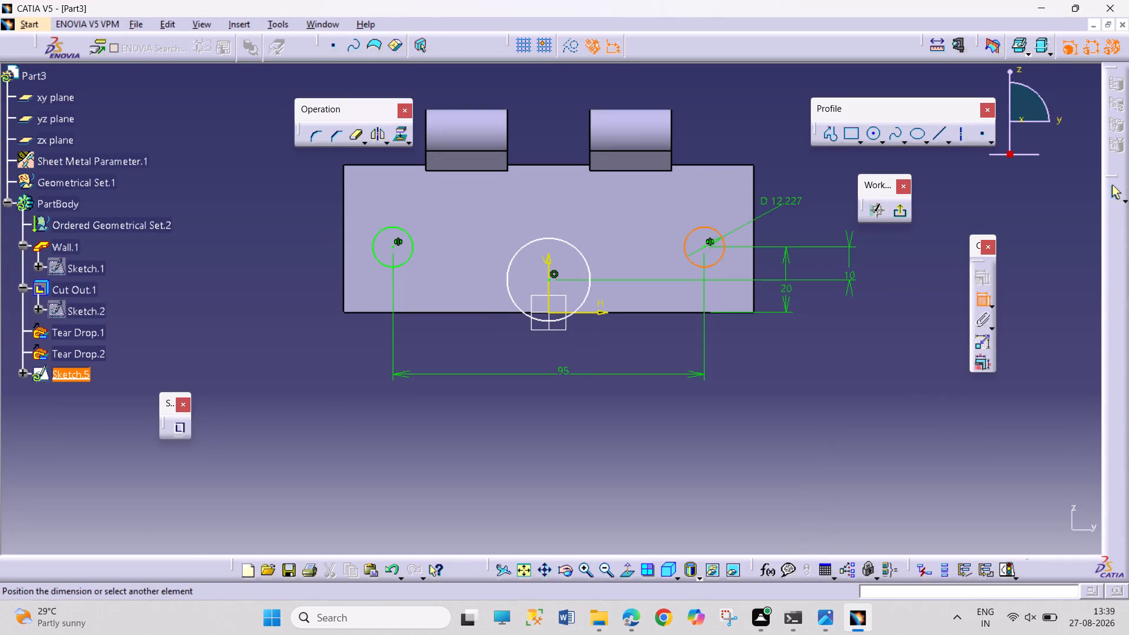
left_click(787, 202)
double_click(793, 198)
type("10")
key("Return")
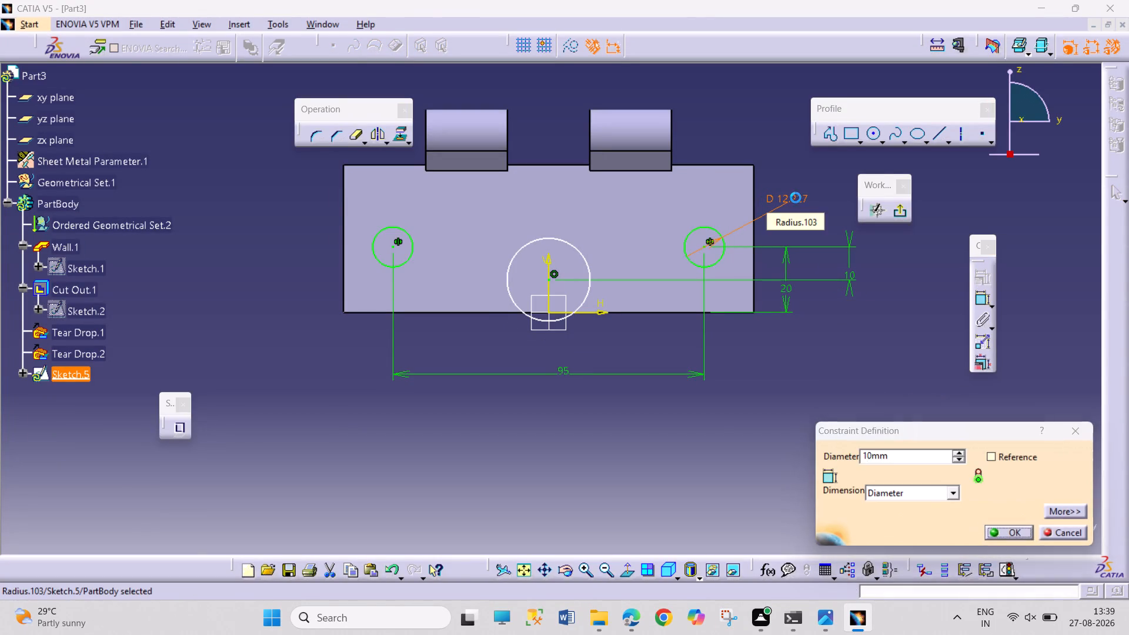
Dimension the middle circle's diameter, set it to 10 mm, and exit the sketch.
left_click_drag(981, 299, 970, 292)
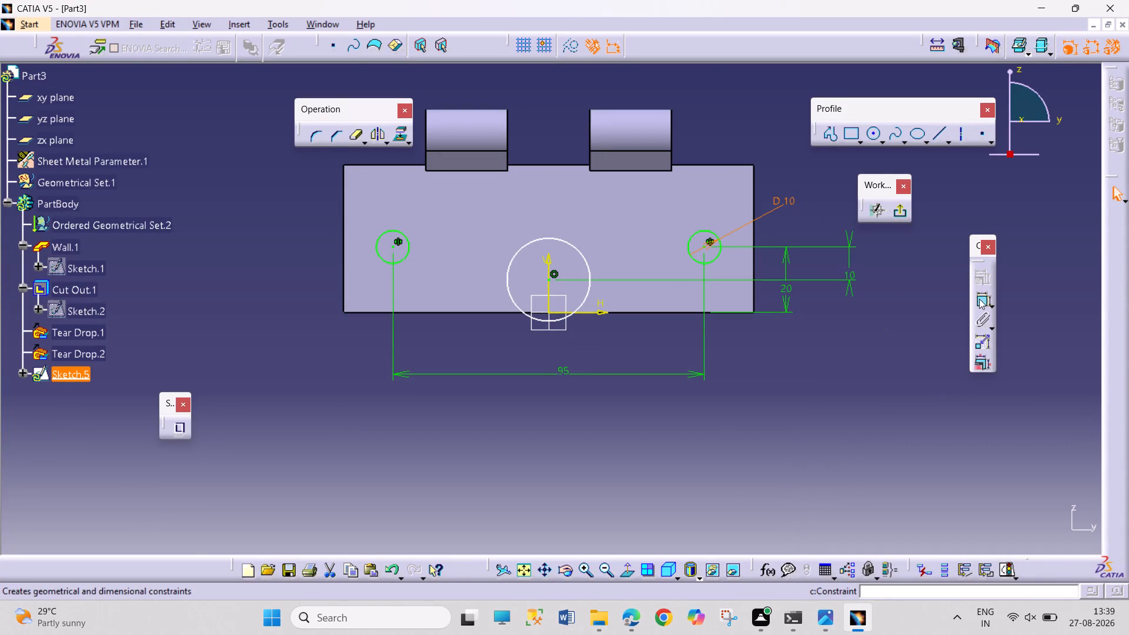
left_click(979, 299)
left_click(583, 257)
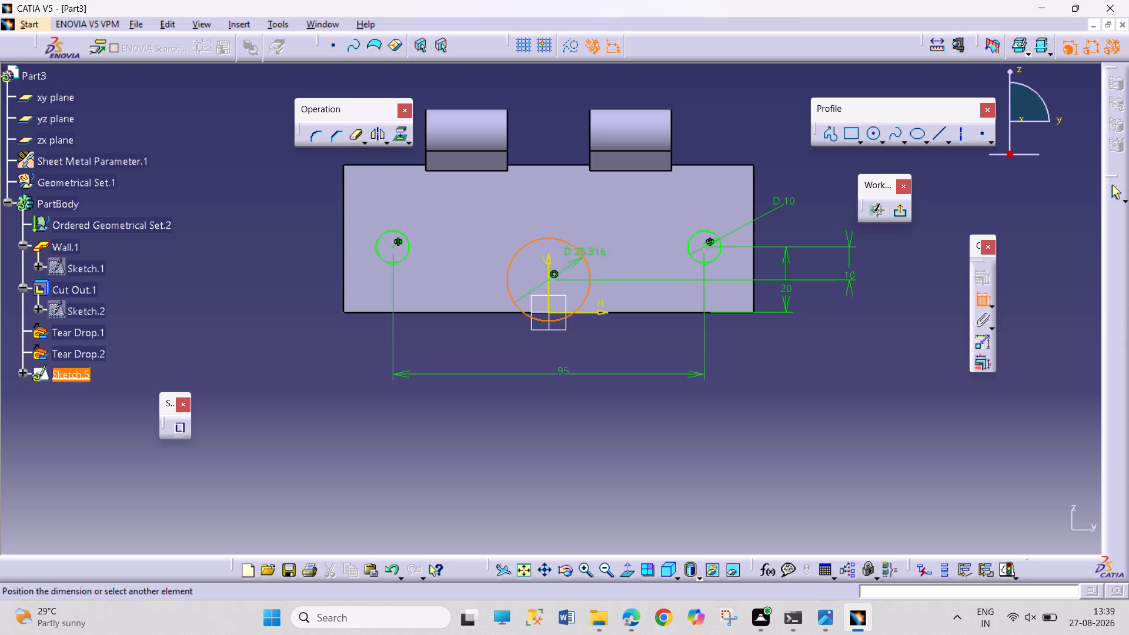
left_click(651, 222)
double_click(656, 215)
type("10")
key("Return")
left_click(832, 390)
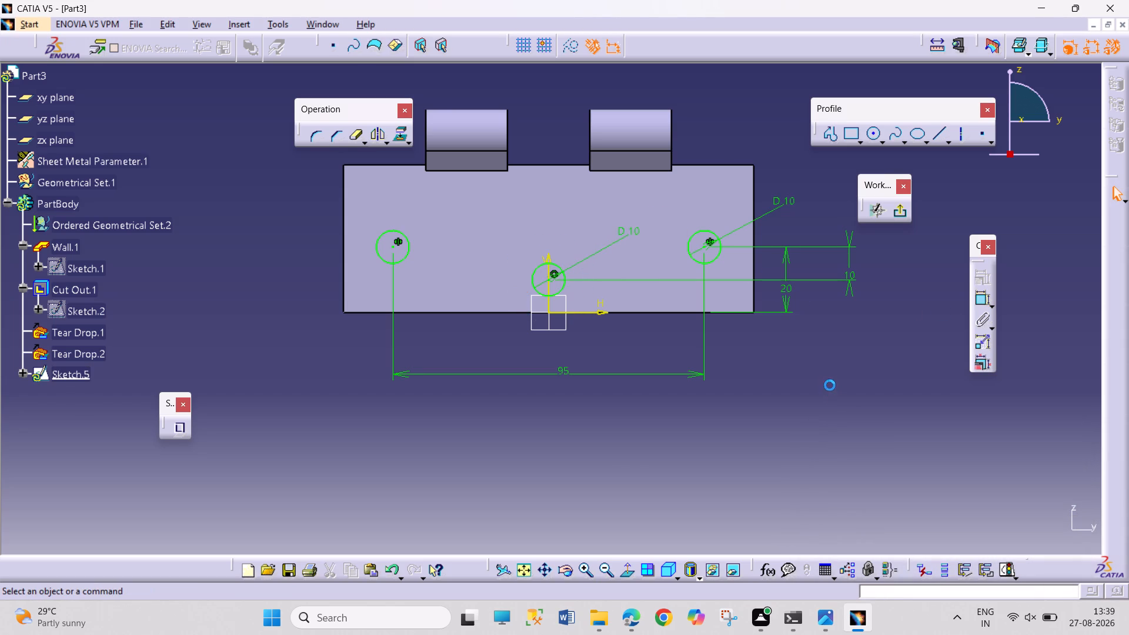
left_click(895, 216)
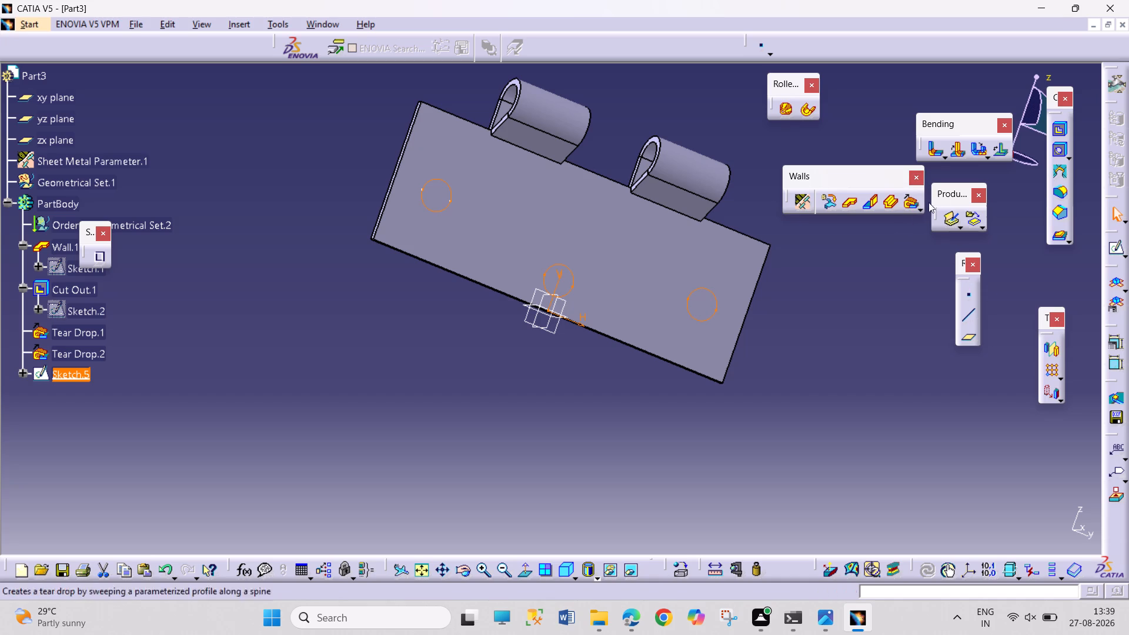
Cut the three sketched holes through the plate with a sheetmetal standard Cut Out up to next.
left_click(1060, 131)
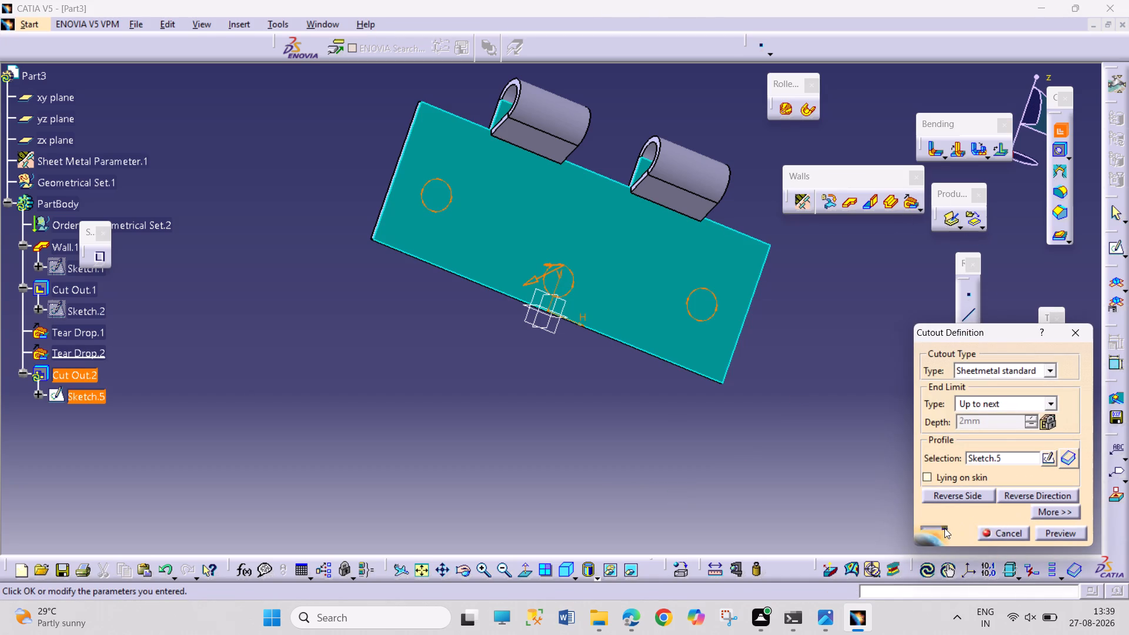
left_click(944, 528)
left_click(777, 462)
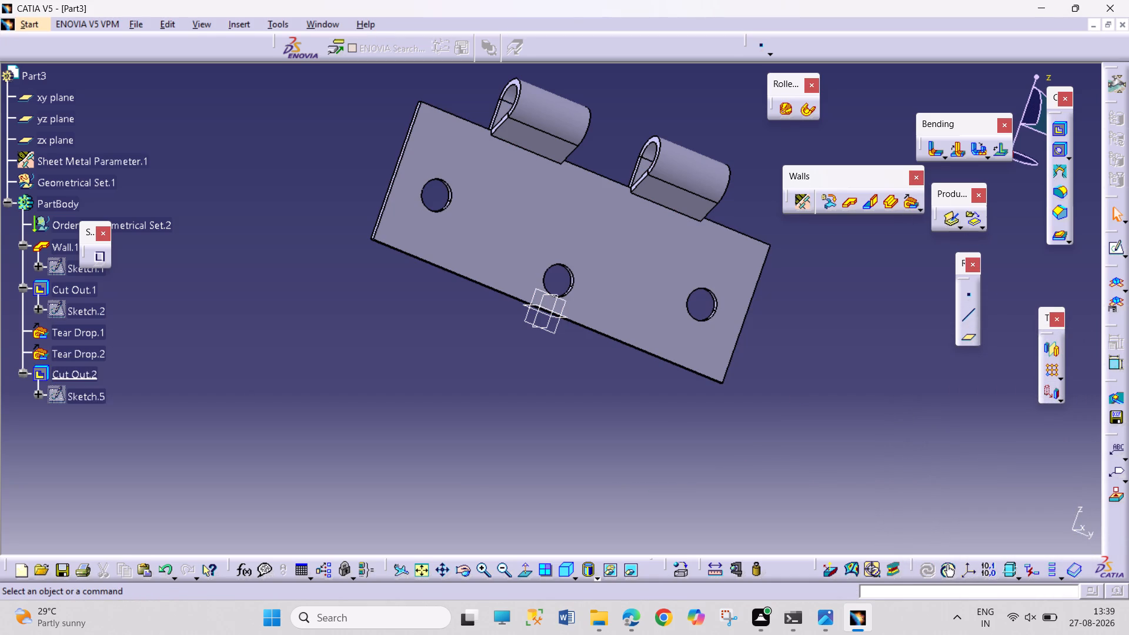
Save the two-knuckle leaf as a CATPart named SHEET METAL 5.1 PART 2 in the CATIA FUJI folder.
left_click(567, 564)
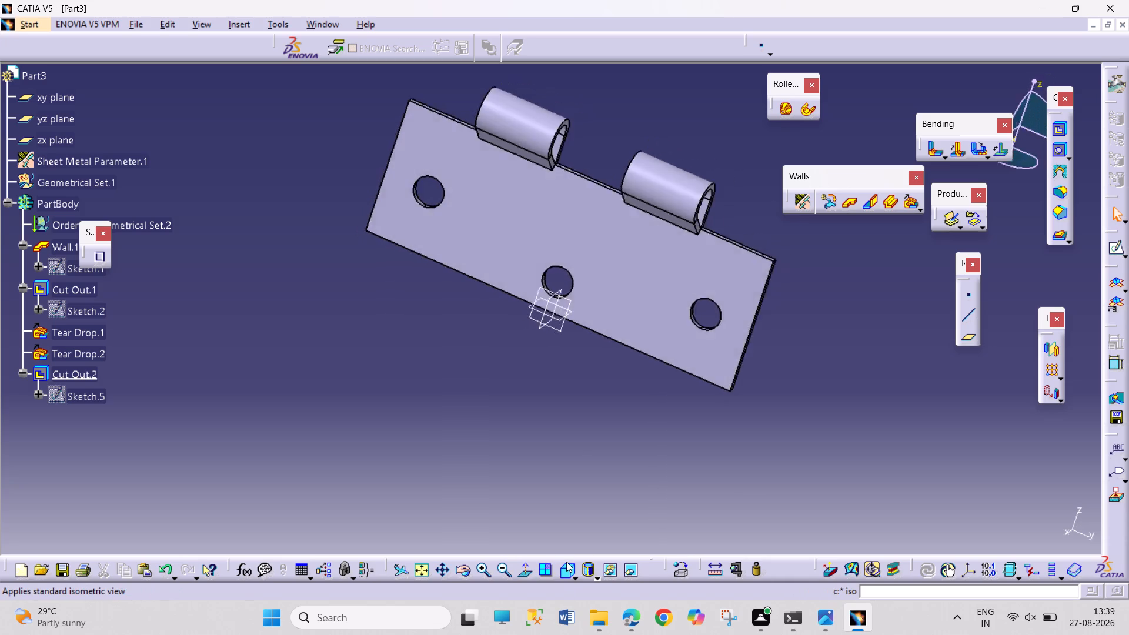
key("ctrl+s")
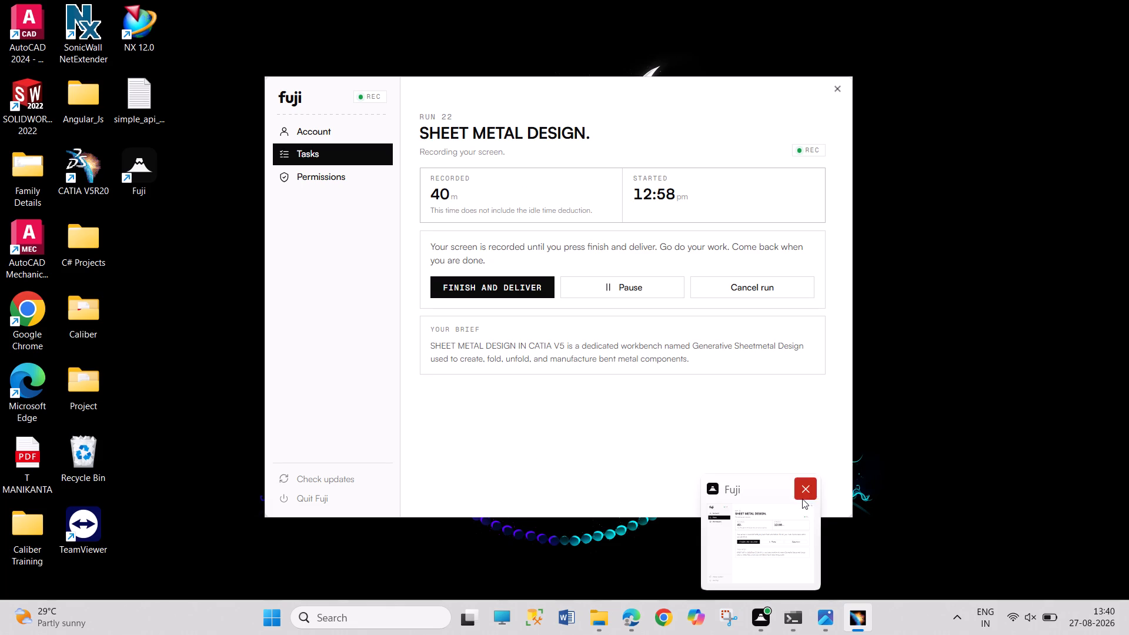
type("SHEET")
key("space")
type("METAL")
key("space")
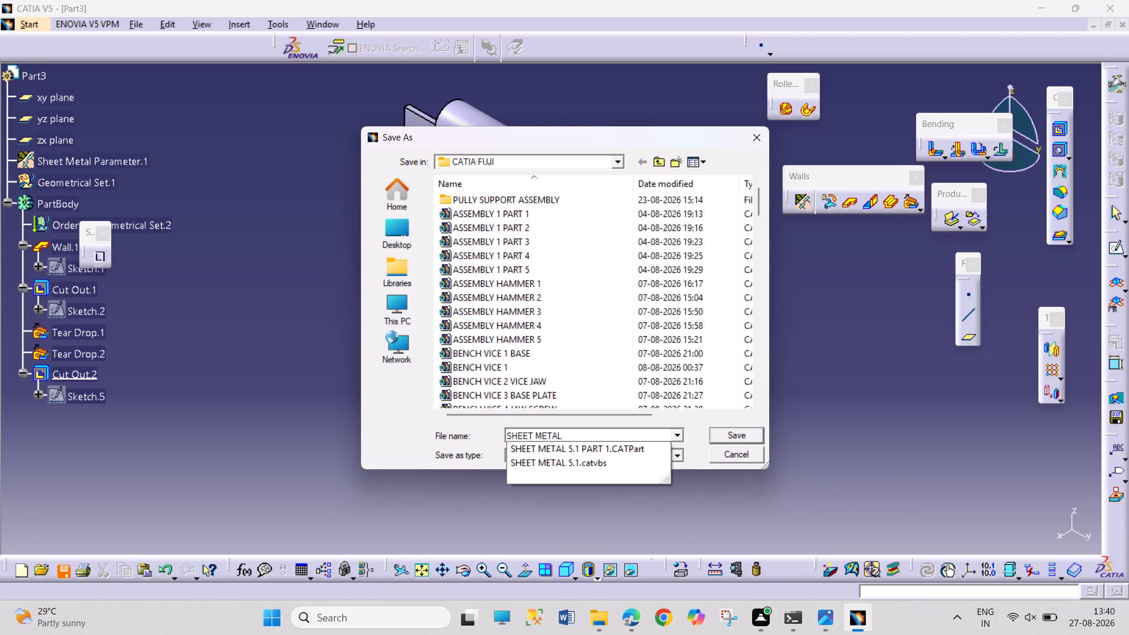
type("5.1 PART")
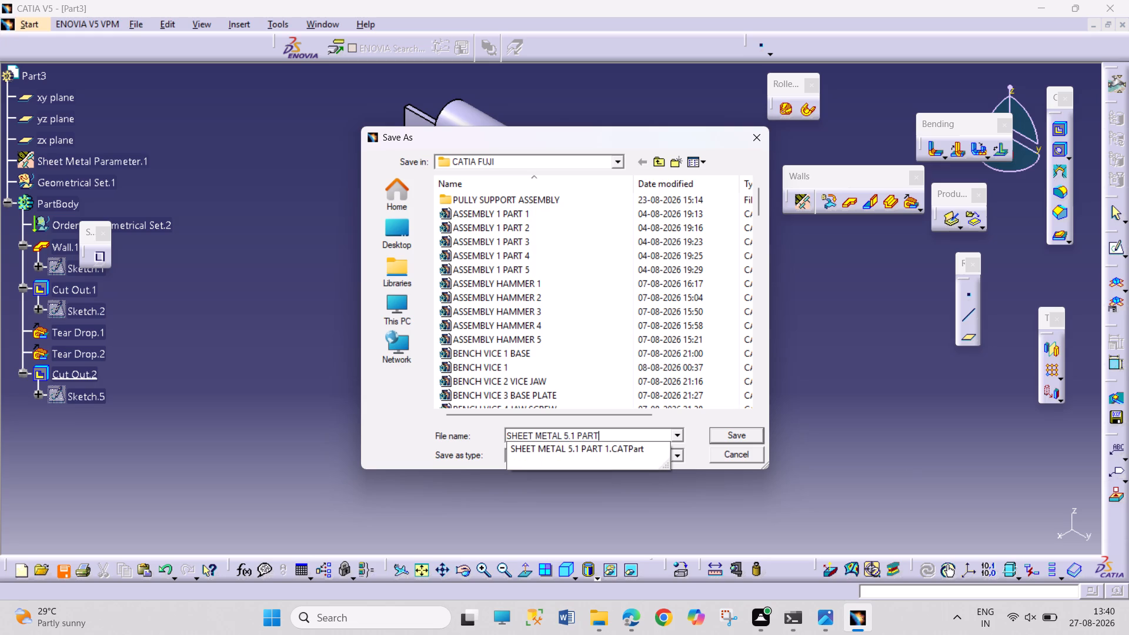
key("space")
key("2")
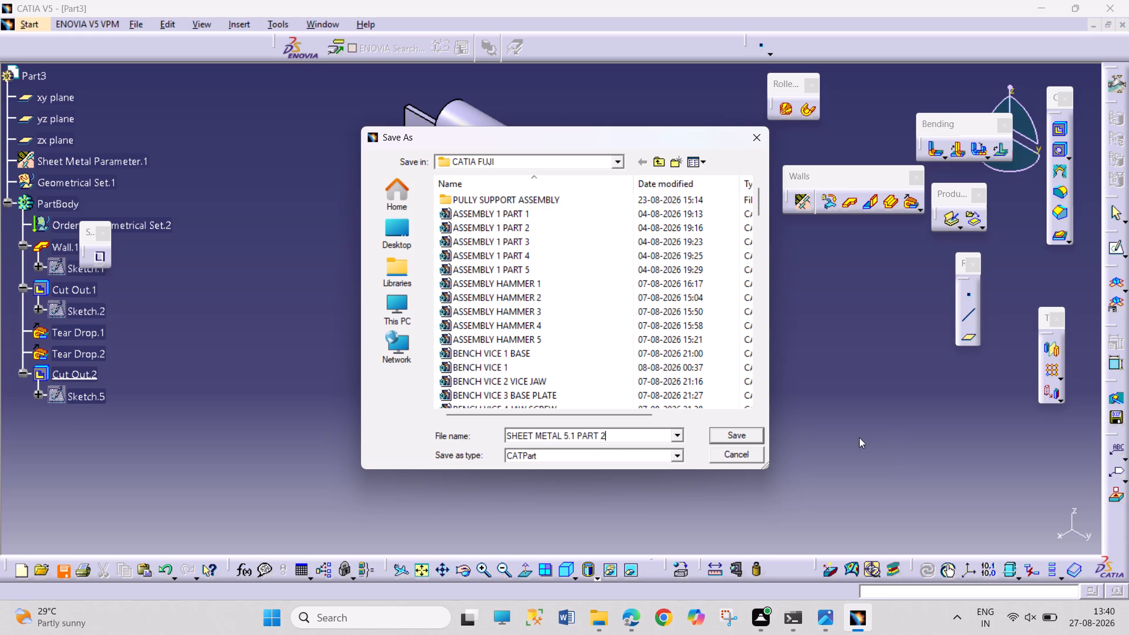
left_click(746, 432)
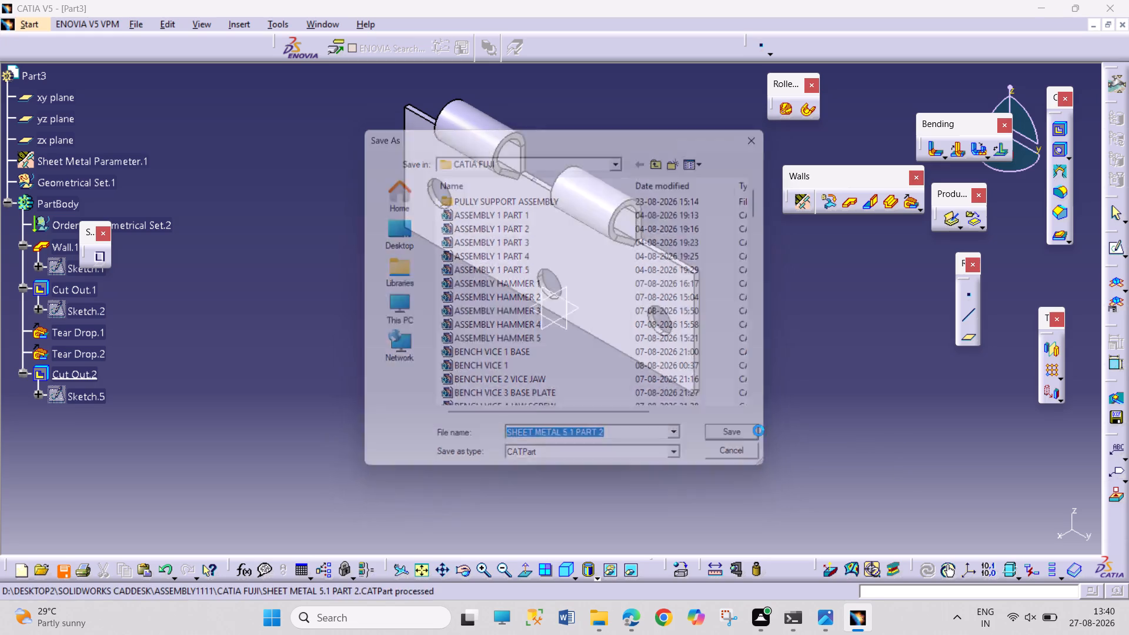
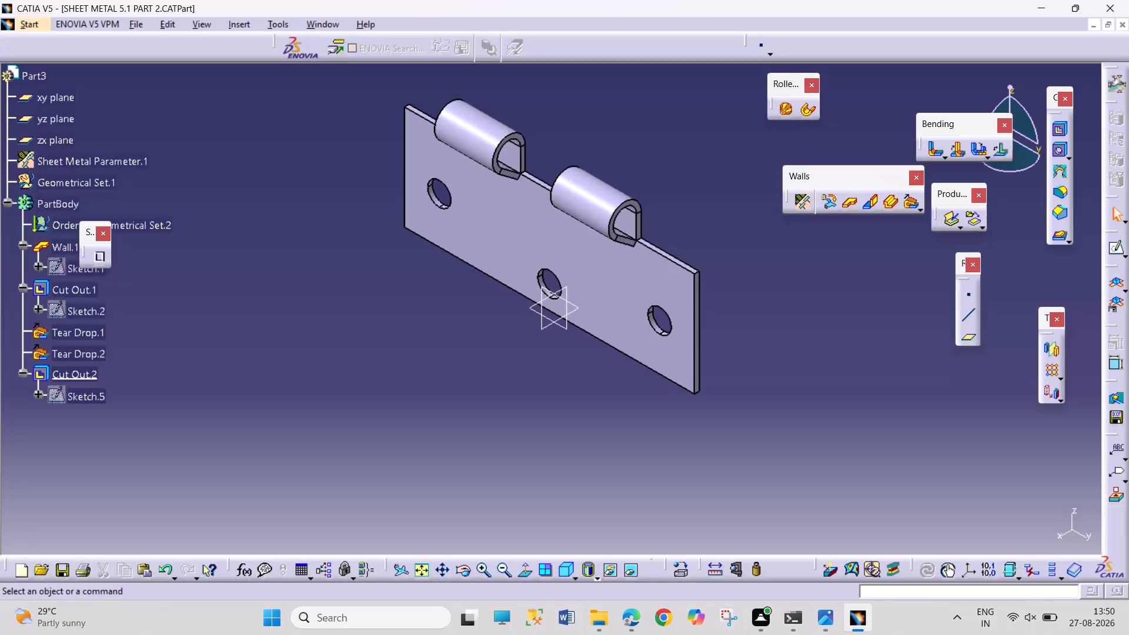
Save the current changes to the two-knuckle leaf part.
key("ctrl+s")
Switch from sheet metal modelling to the Part Design workbench under Mechanical Design.
key("ctrl+n")
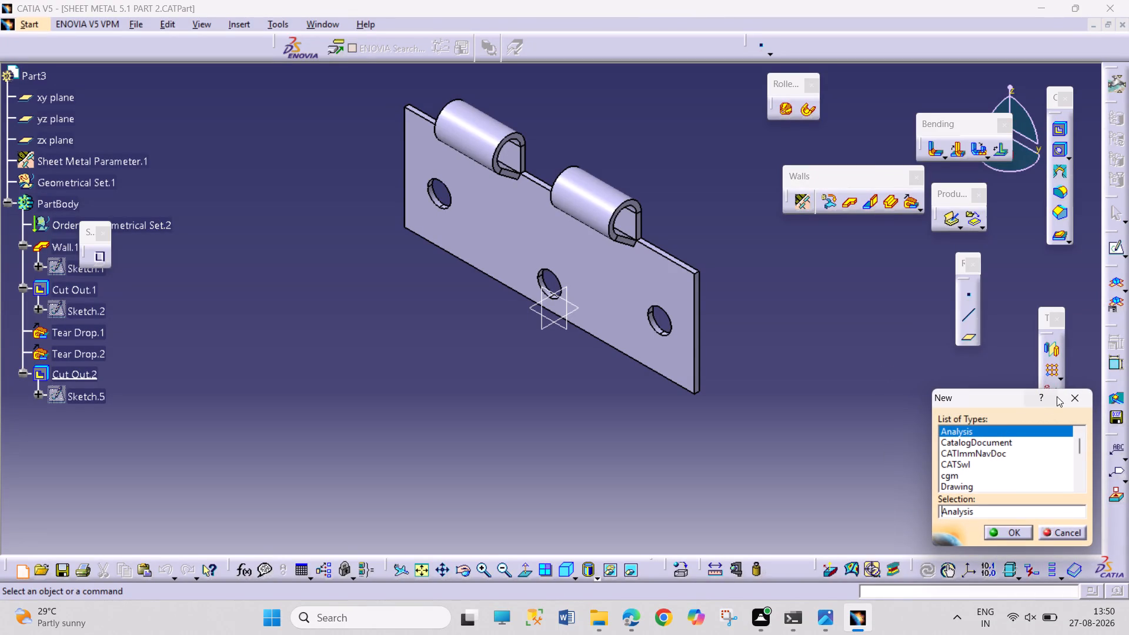
left_click(1067, 396)
left_click(41, 23)
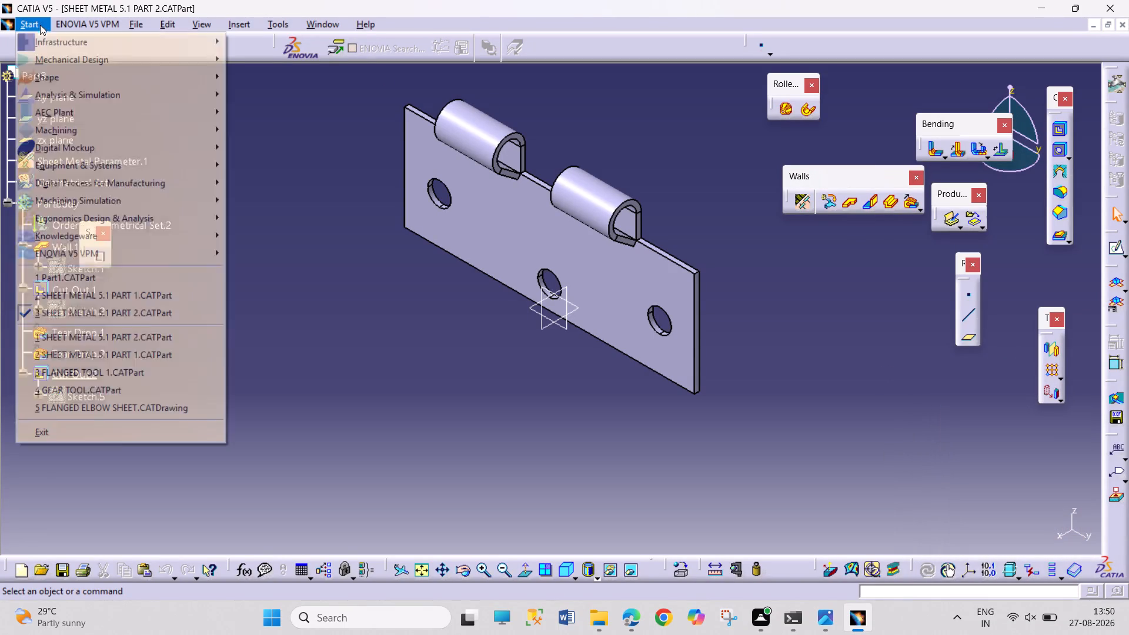
left_click(59, 62)
left_click(300, 59)
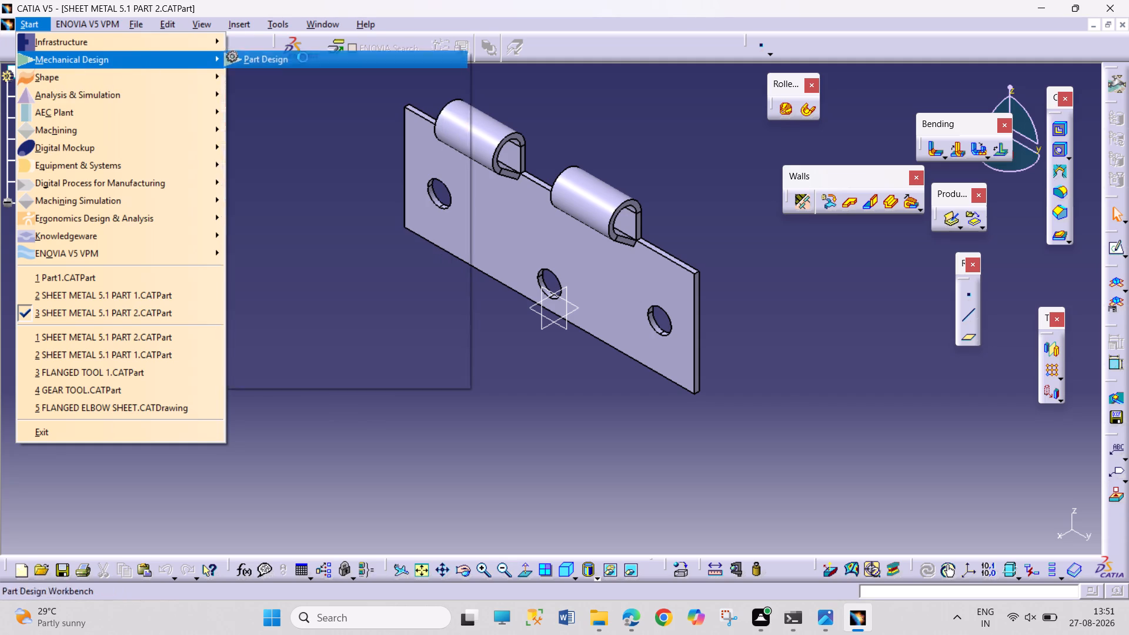
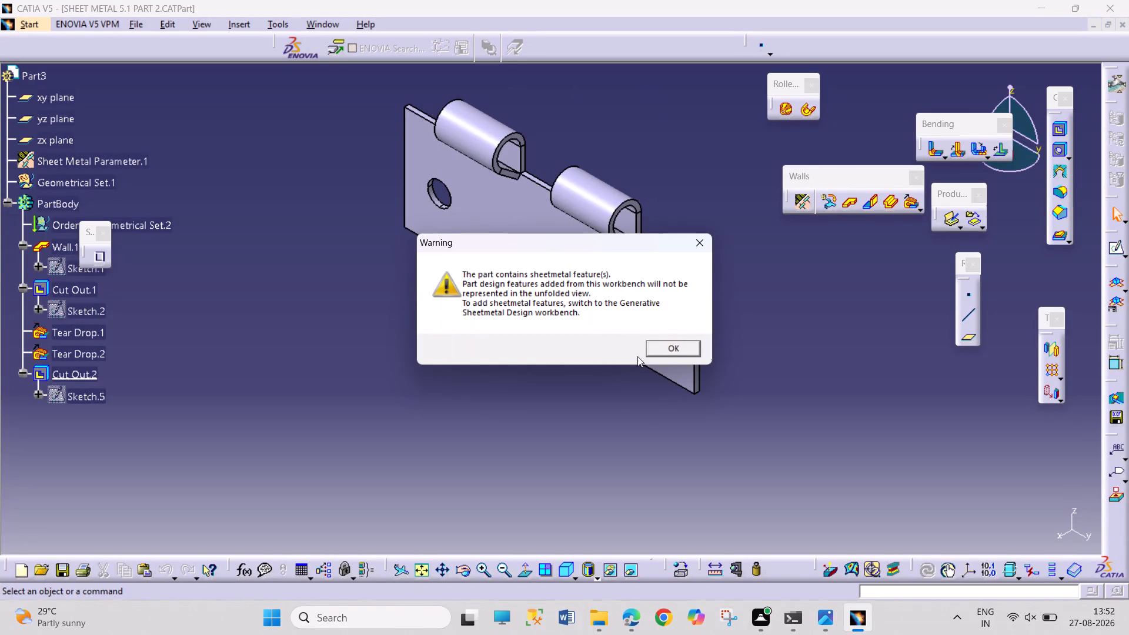
Complete the switch to Part Design for the two-knuckle leaf part.
left_click(656, 349)
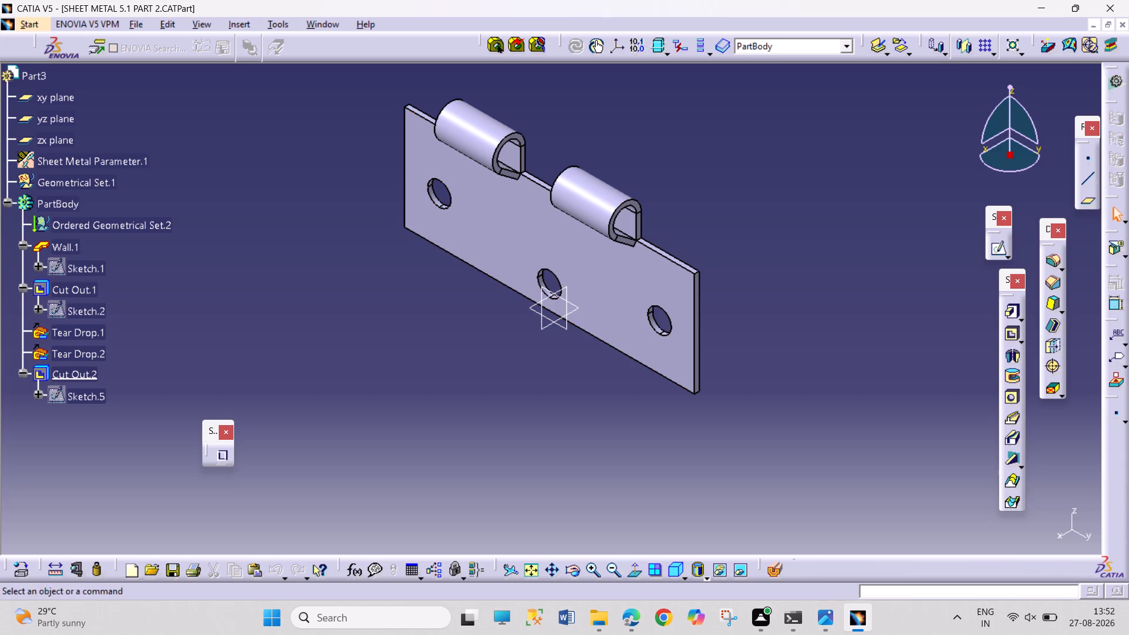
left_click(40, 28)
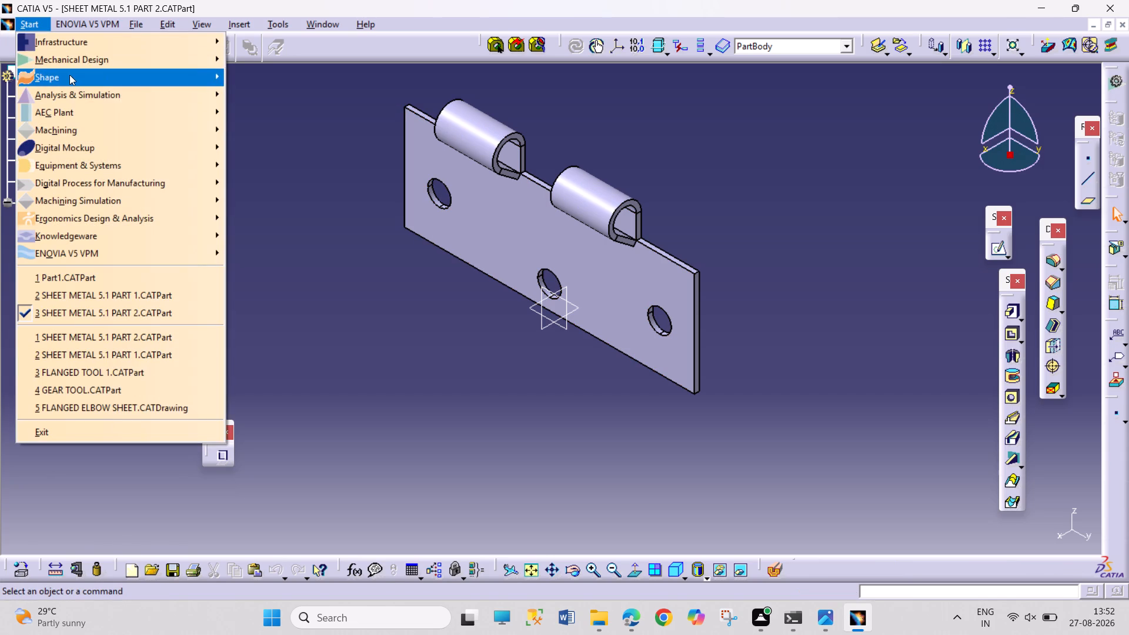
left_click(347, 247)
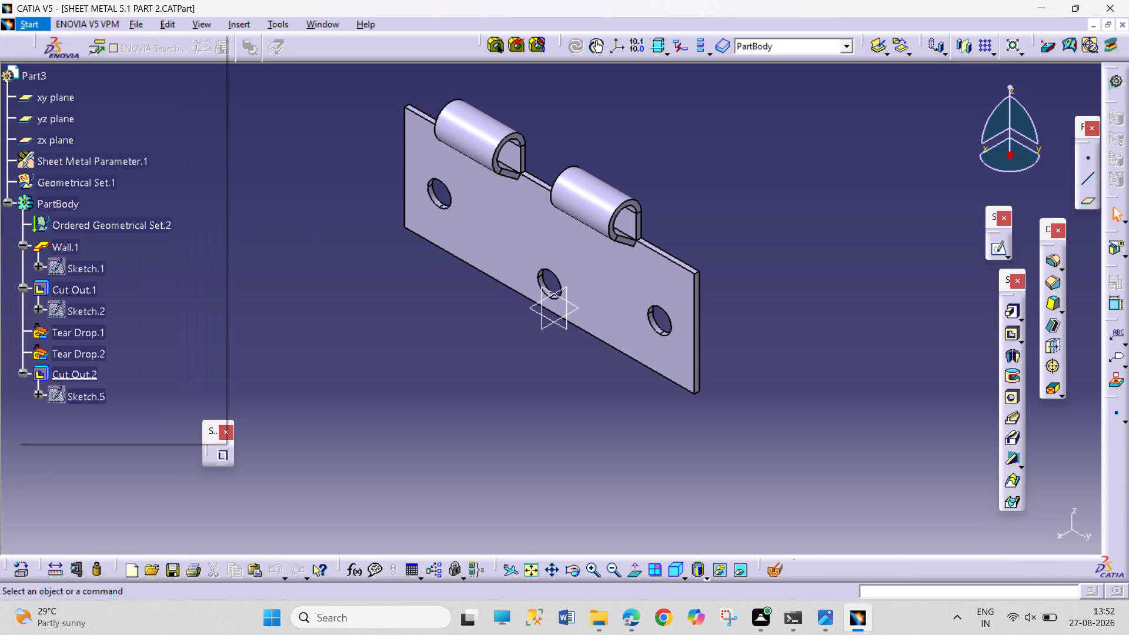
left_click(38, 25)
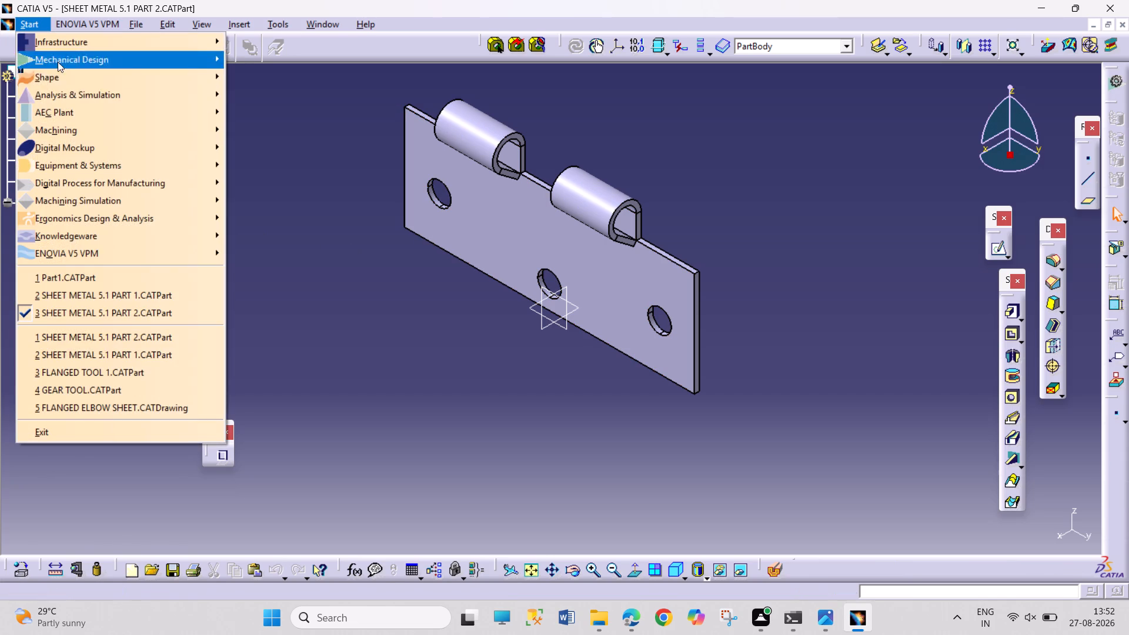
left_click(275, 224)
Create a new document of type Part for the hinge pin.
key("ctrl+n")
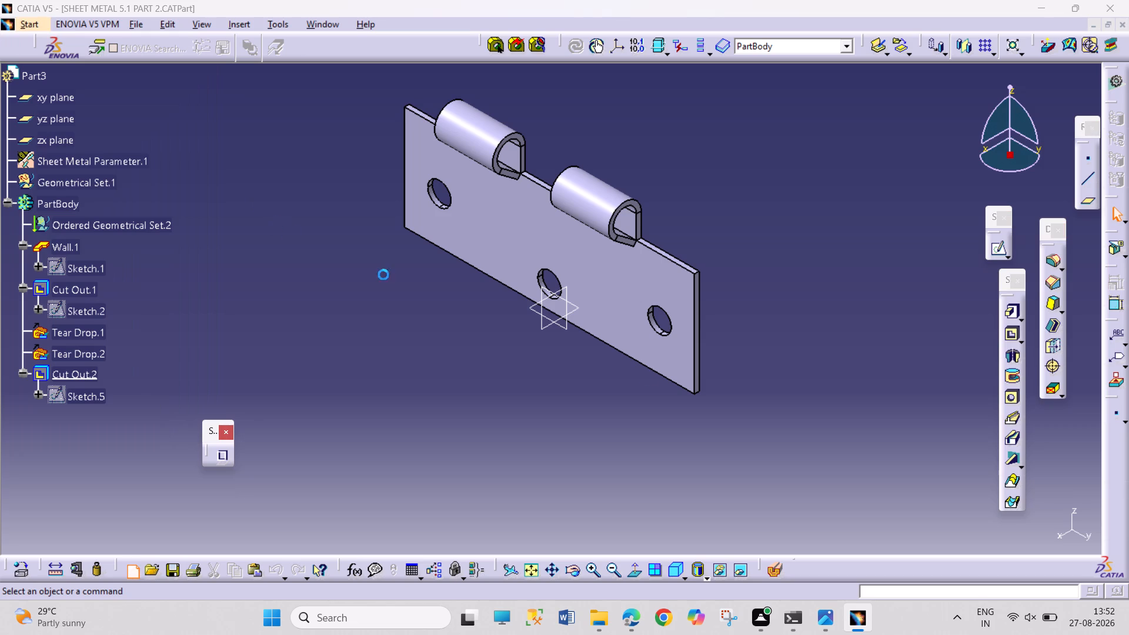
scroll(984, 462, "down", 6)
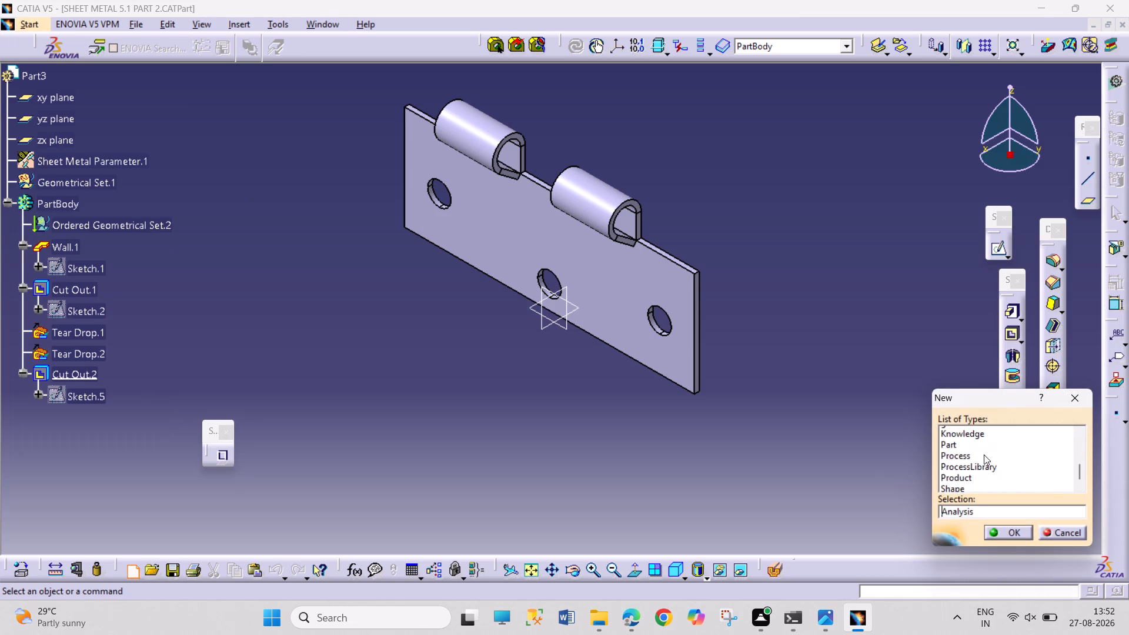
left_click(982, 433)
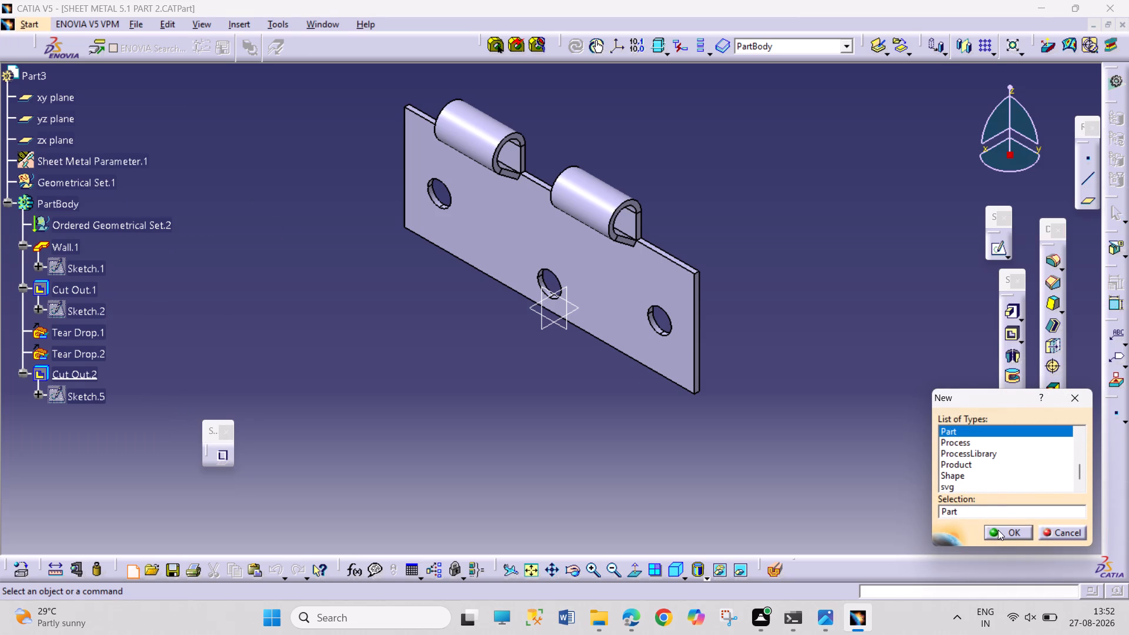
left_click(998, 530)
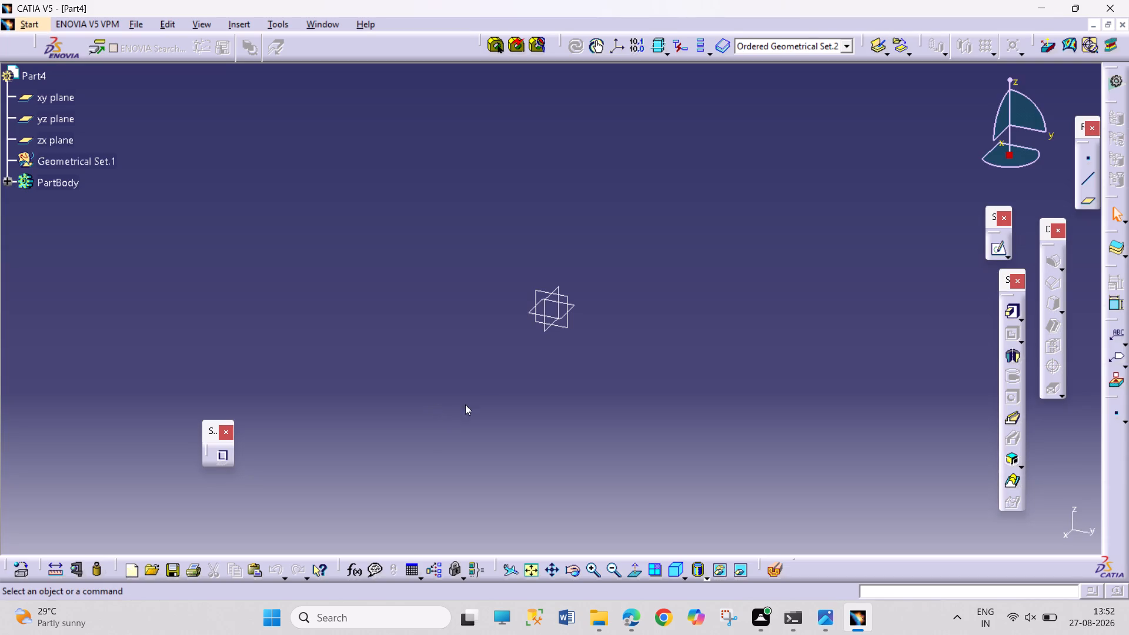
Sketch two concentric circles centred at the origin on the yz plane, about 59 mm and 40 mm in diameter.
left_click(567, 325)
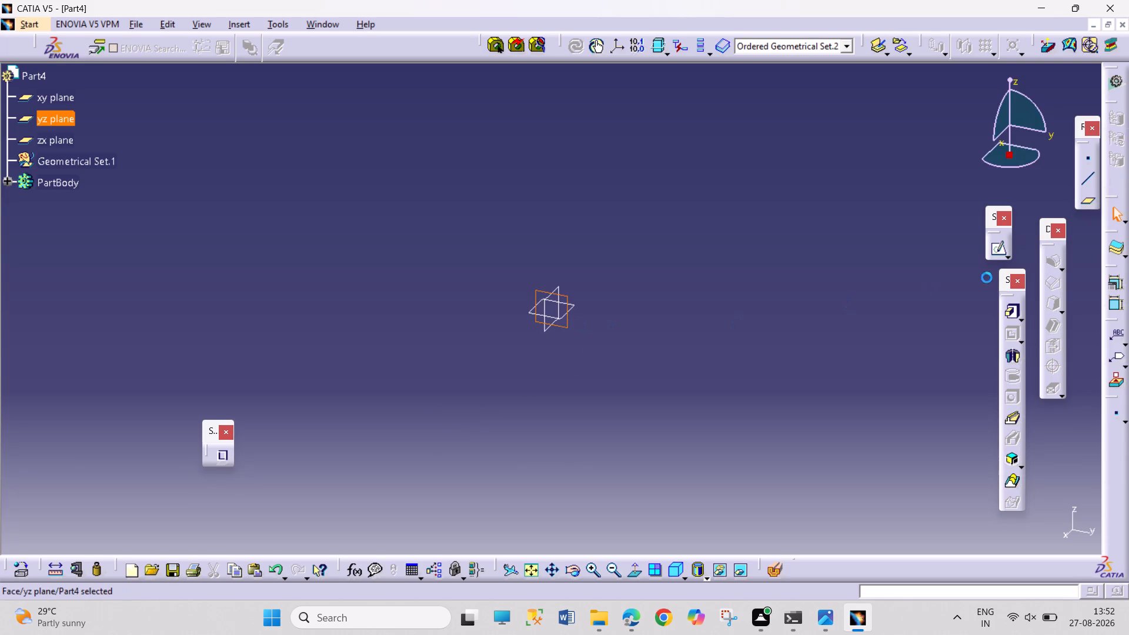
left_click(1000, 253)
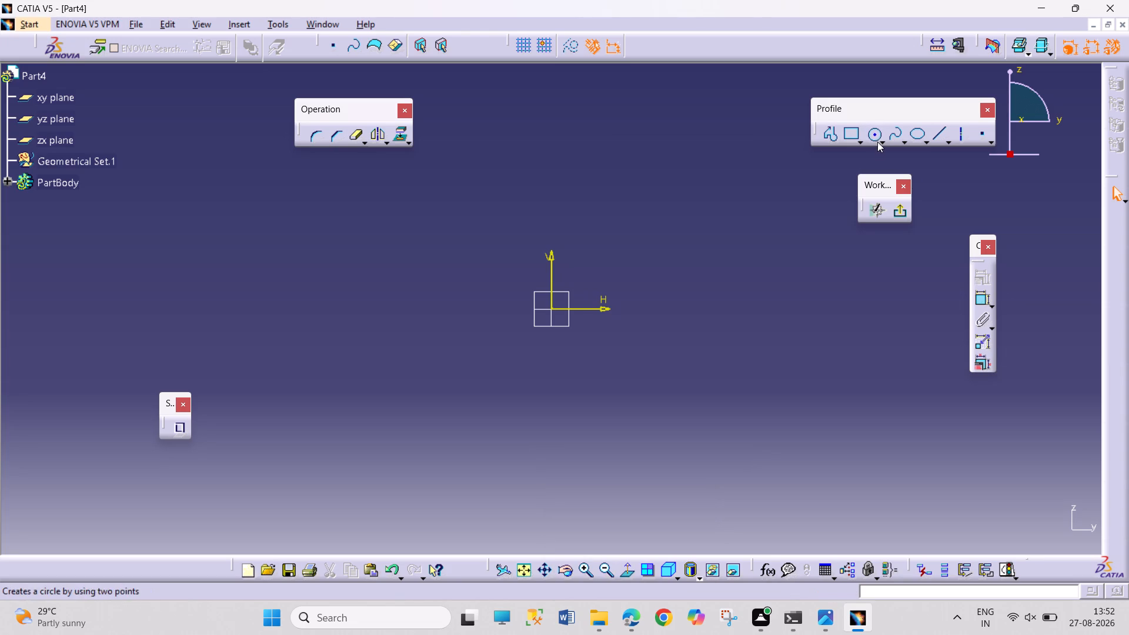
left_click(876, 135)
left_click(552, 307)
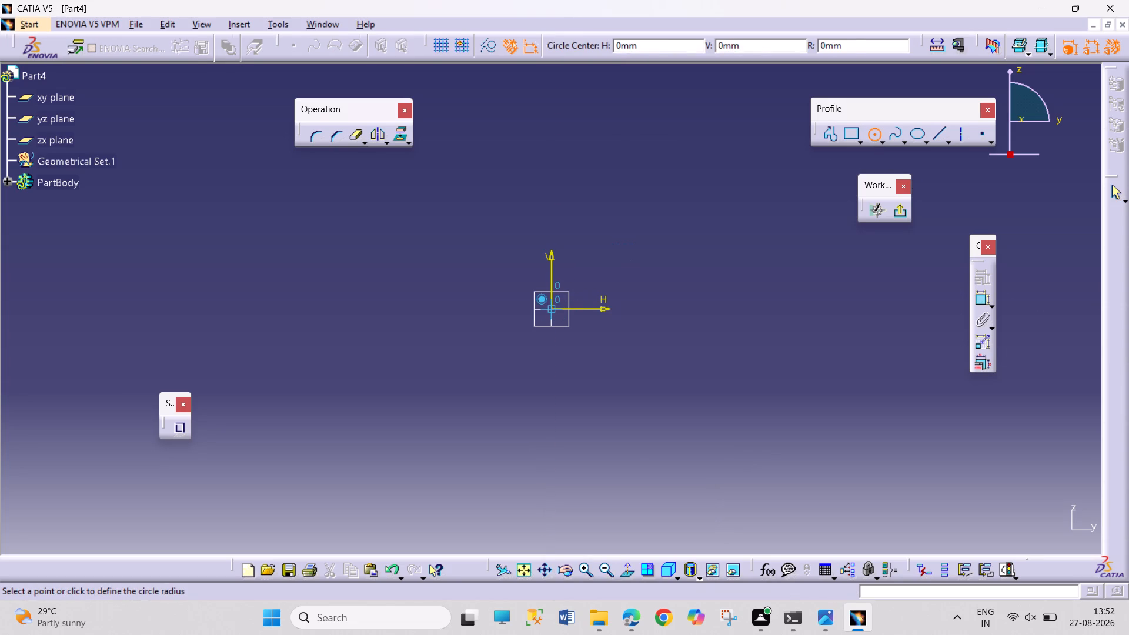
left_click(576, 363)
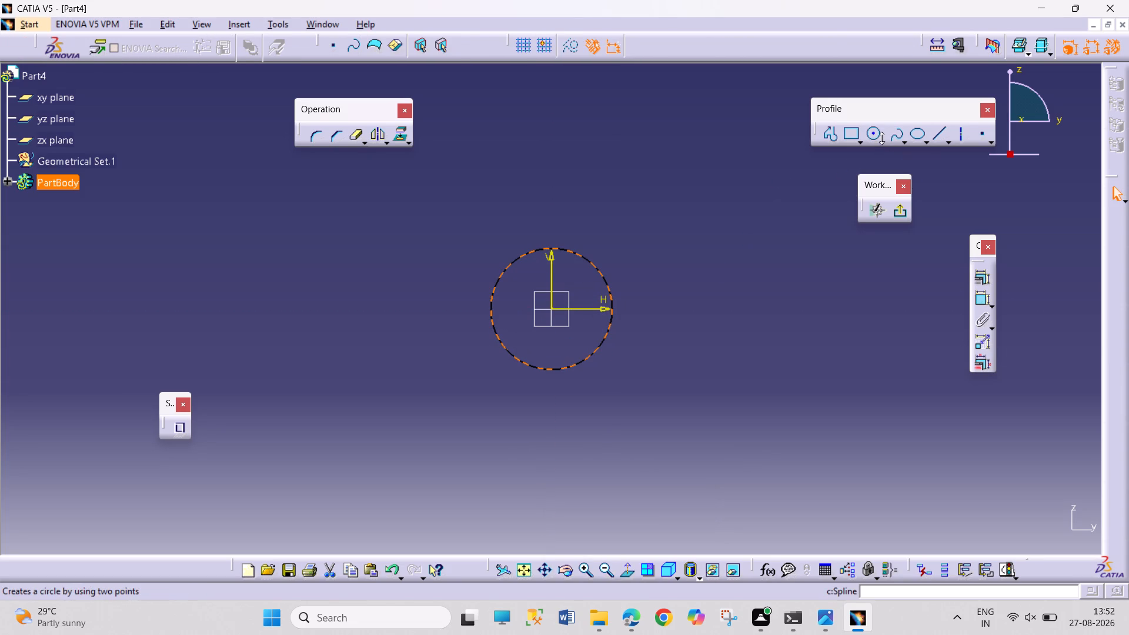
left_click(874, 132)
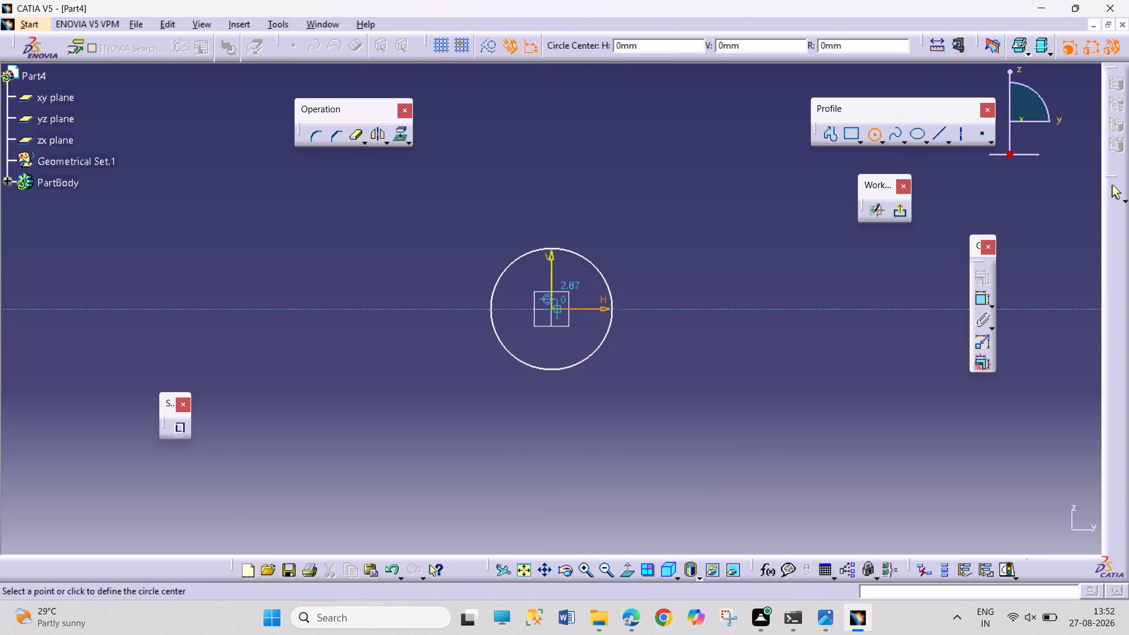
left_click(552, 309)
left_click(570, 345)
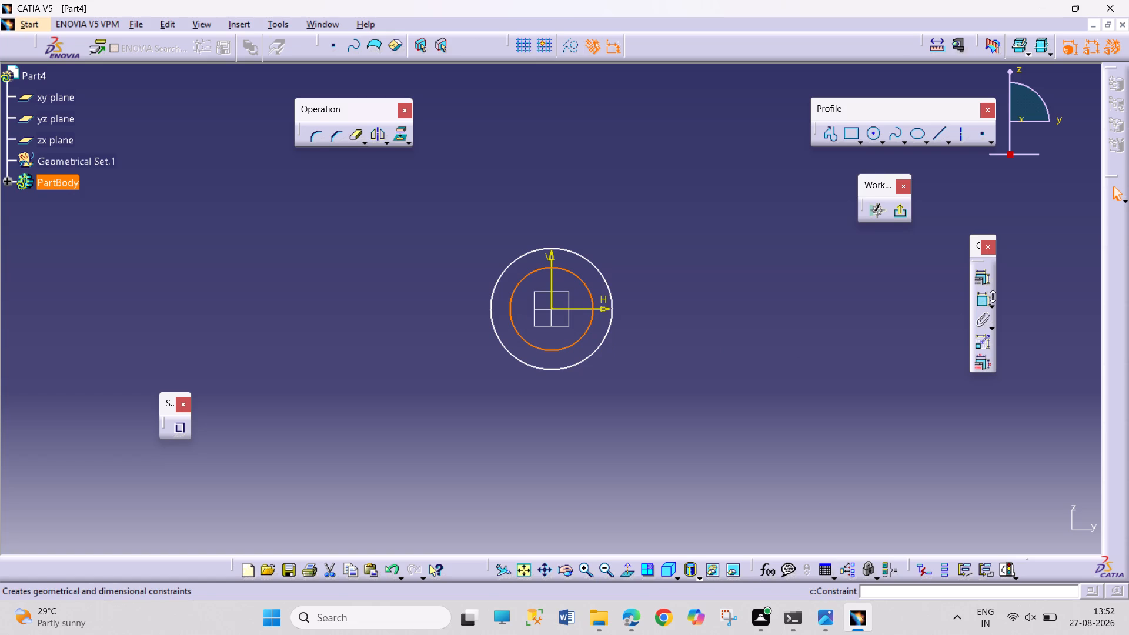
Dimension both circles, setting the inner diameter to 5 mm and the outer to 10 mm, and finish the sketch.
left_click(988, 300)
left_click(707, 297)
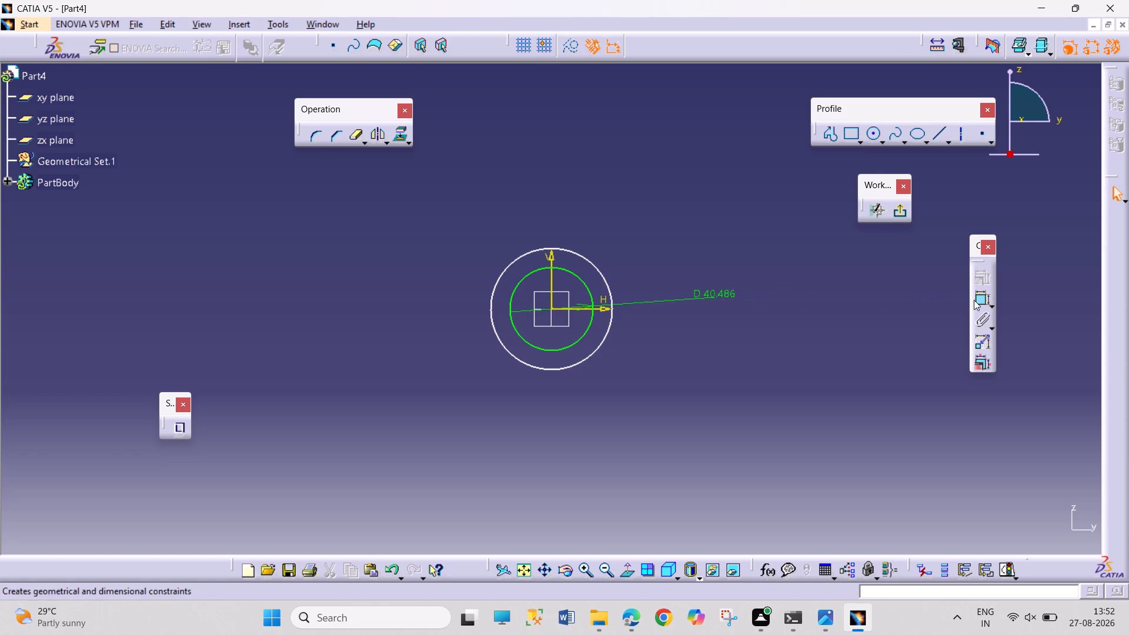
left_click(976, 300)
left_click(609, 288)
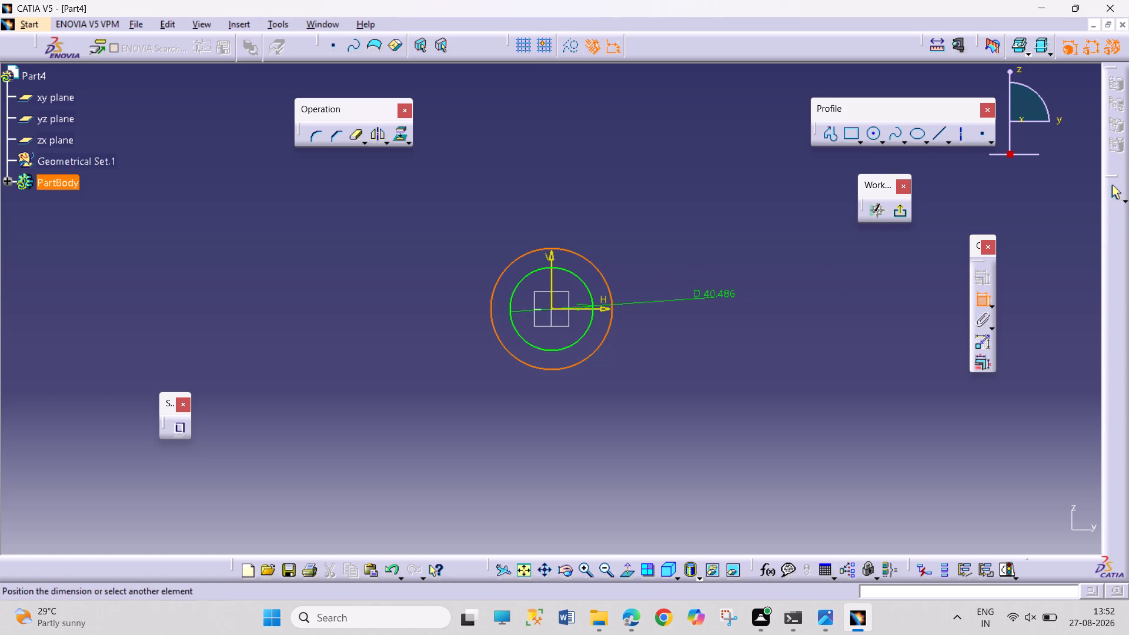
left_click(698, 265)
double_click(715, 297)
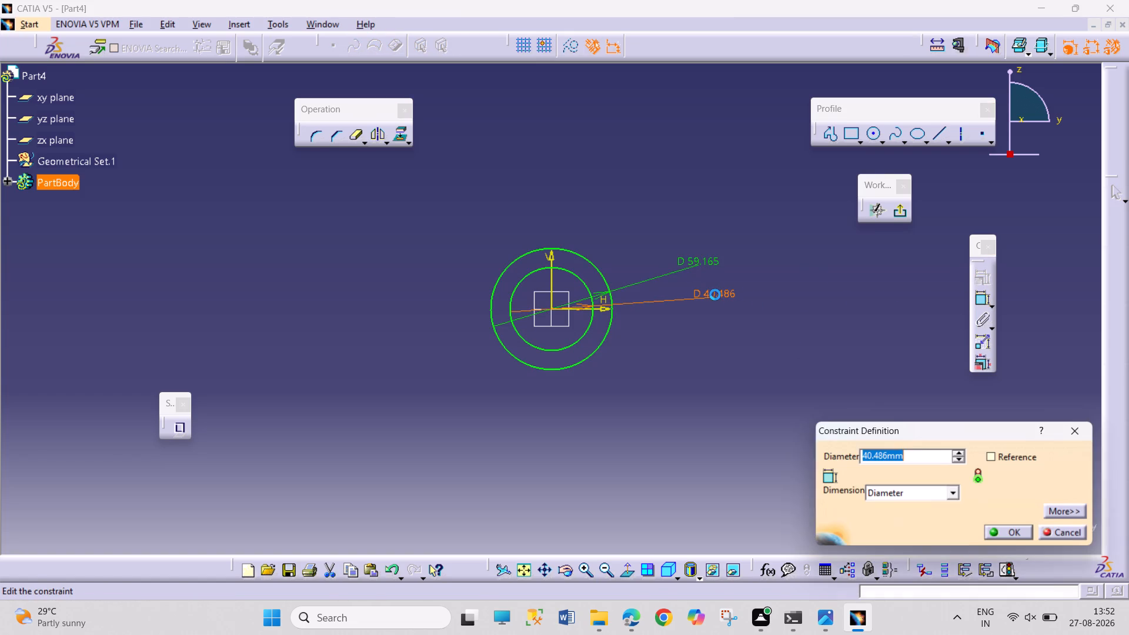
key("5")
key("Return")
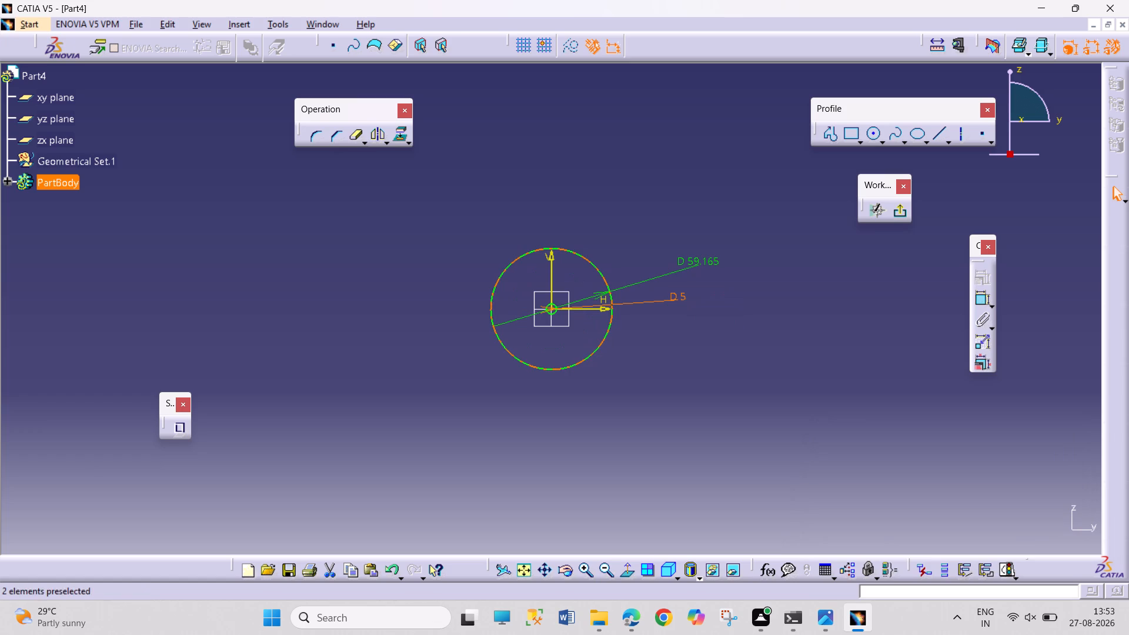
double_click(704, 267)
type("10")
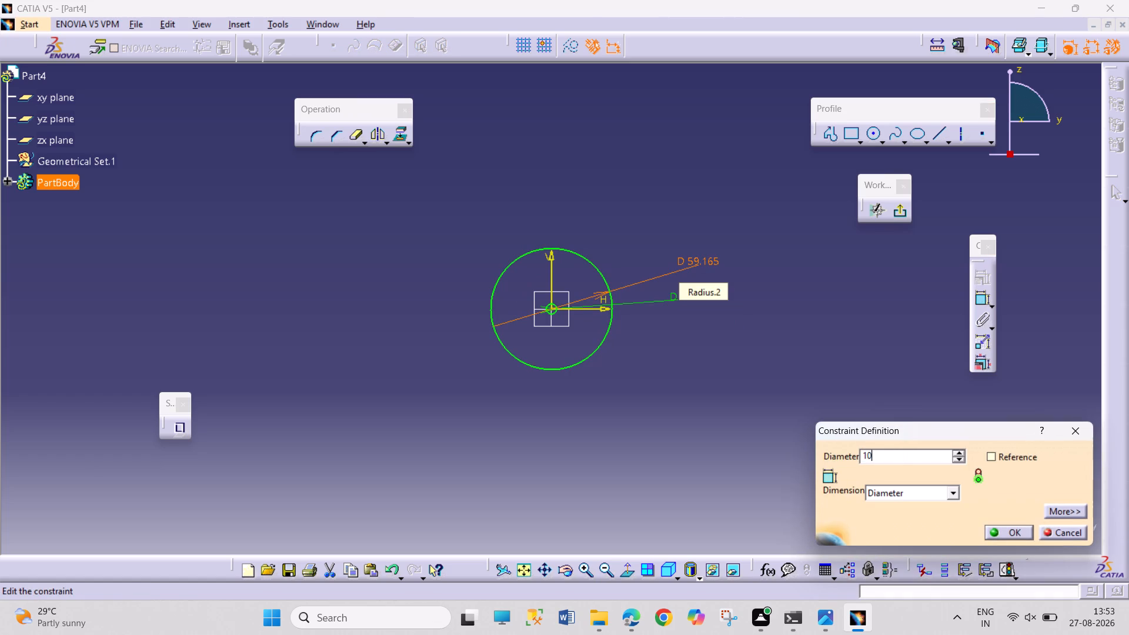
key("Return")
left_click(899, 210)
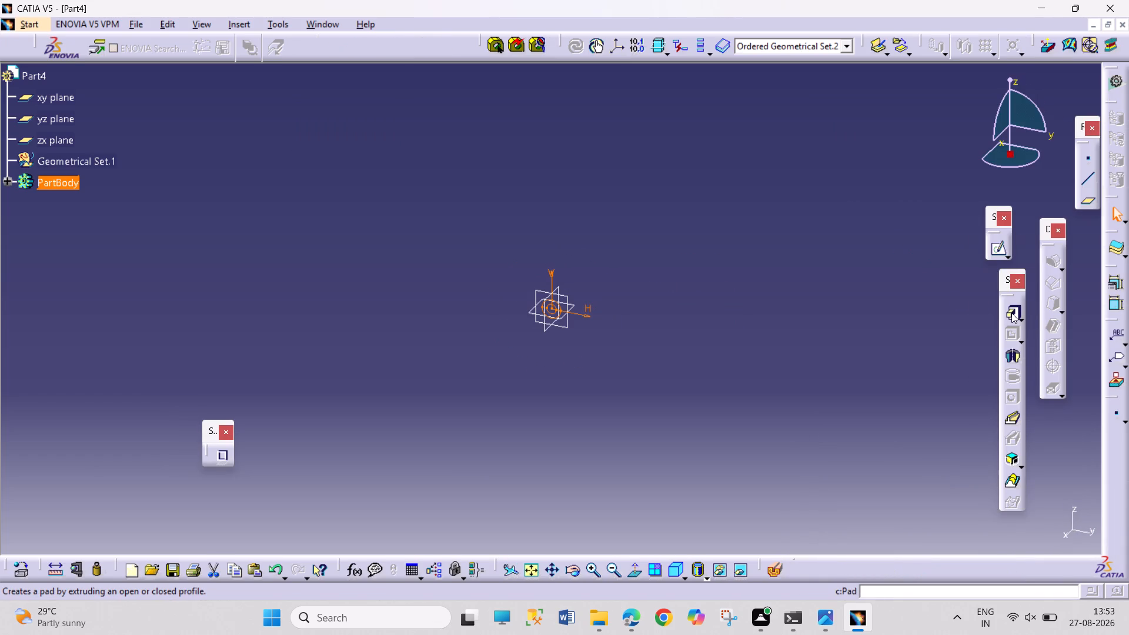
Pad the concentric-circle sketch to a length of 125 mm to form a hollow pin.
left_click(1011, 313)
left_click(676, 335)
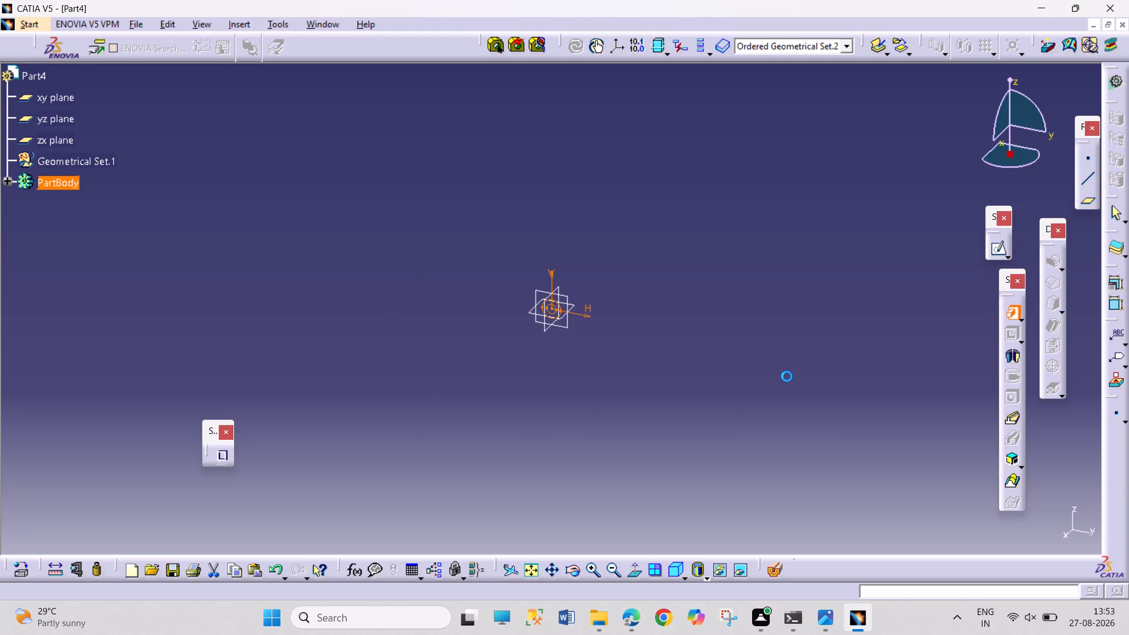
type("122")
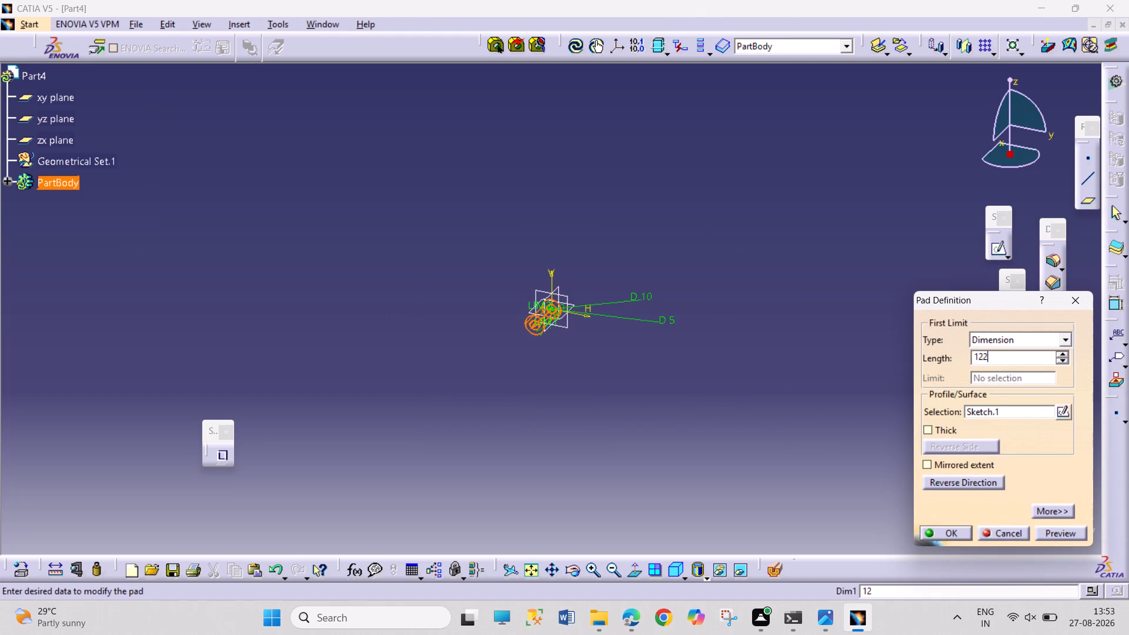
key("BackSpace")
key("5")
key("Return")
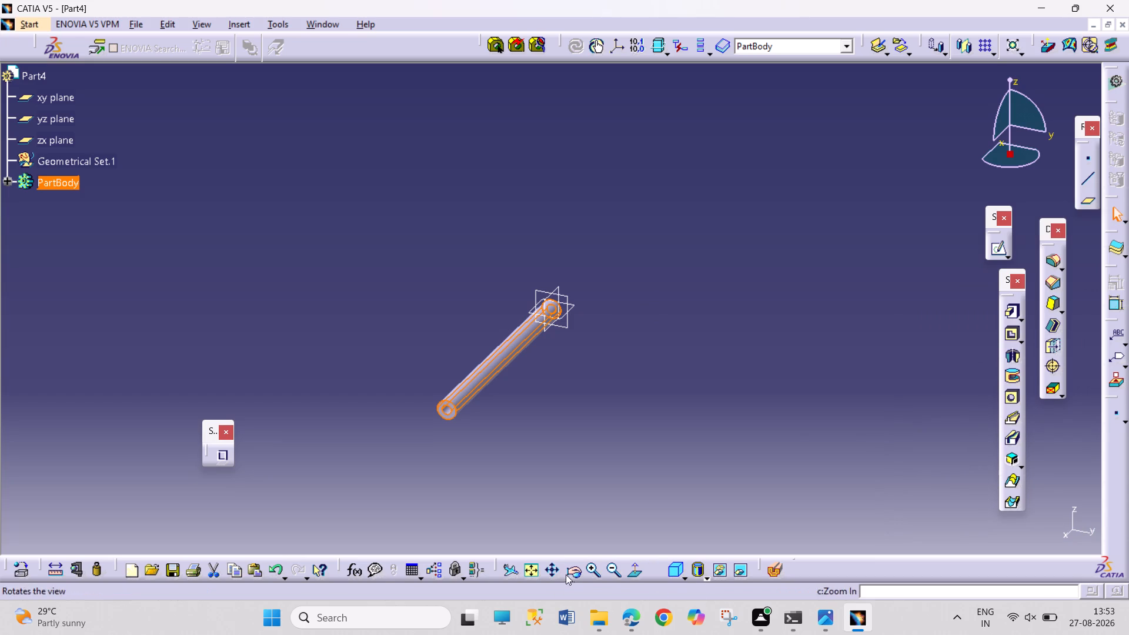
left_click(536, 573)
left_click(667, 504)
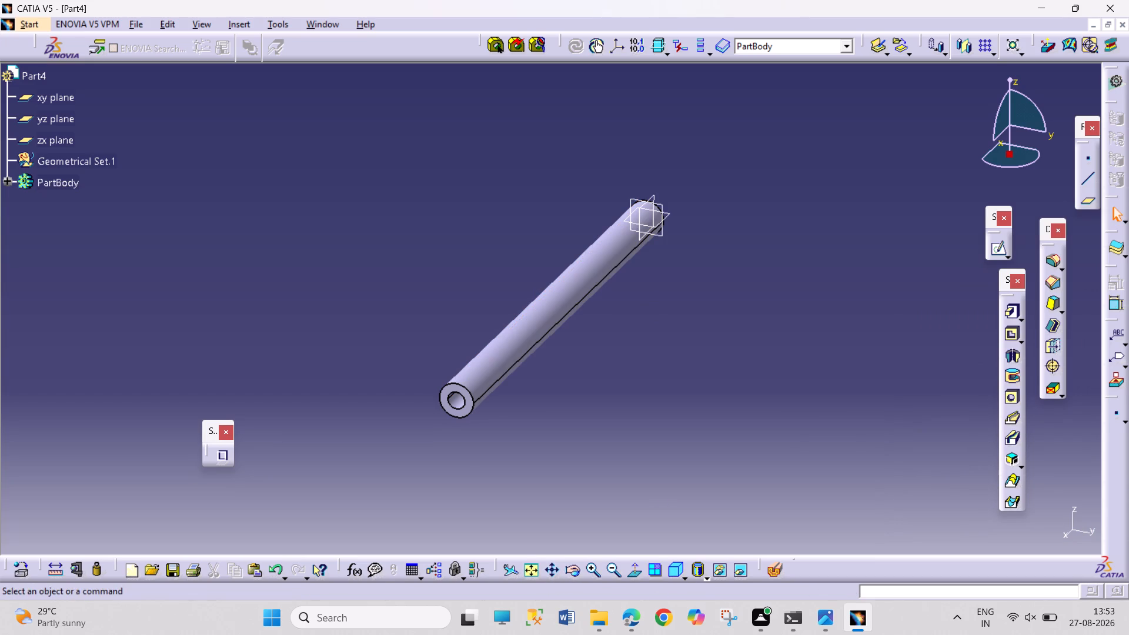
Save the hollow pin in the CATIA FUJI folder as SHEET METAL 5.1 PART 3.
key("ctrl+s")
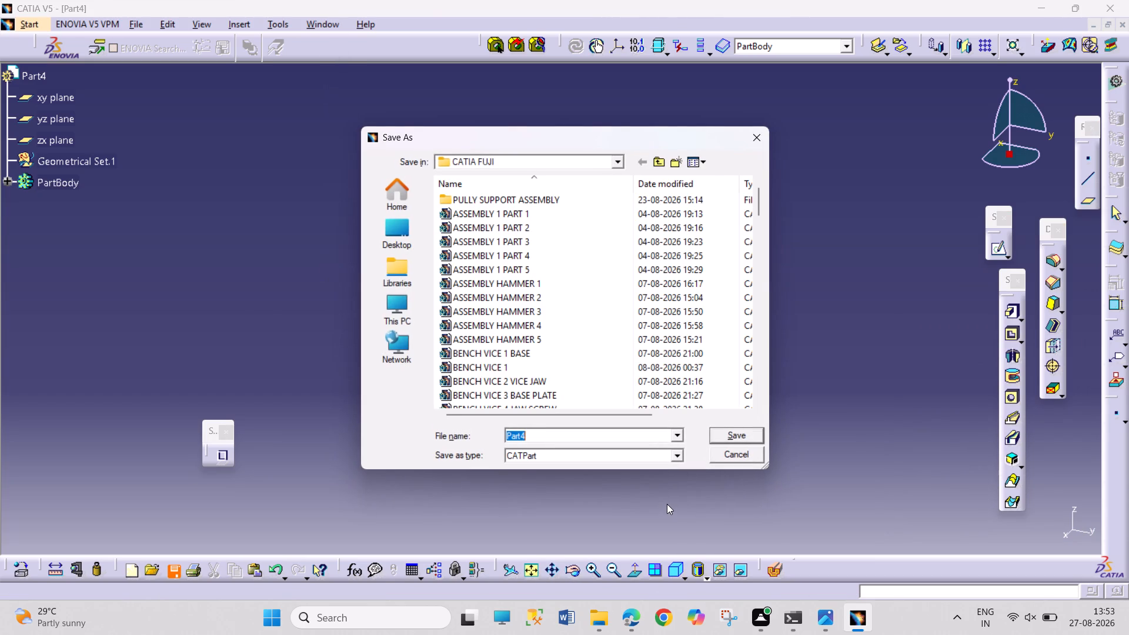
type("SHEET")
key("space")
type("METAL")
key("space")
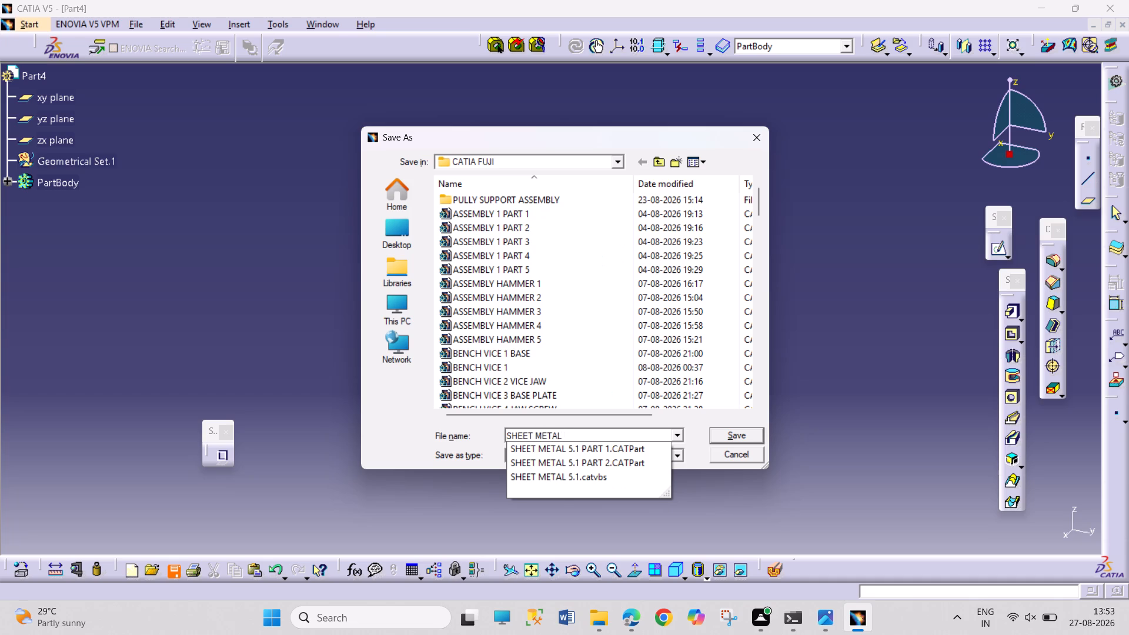
type("5.1 PART")
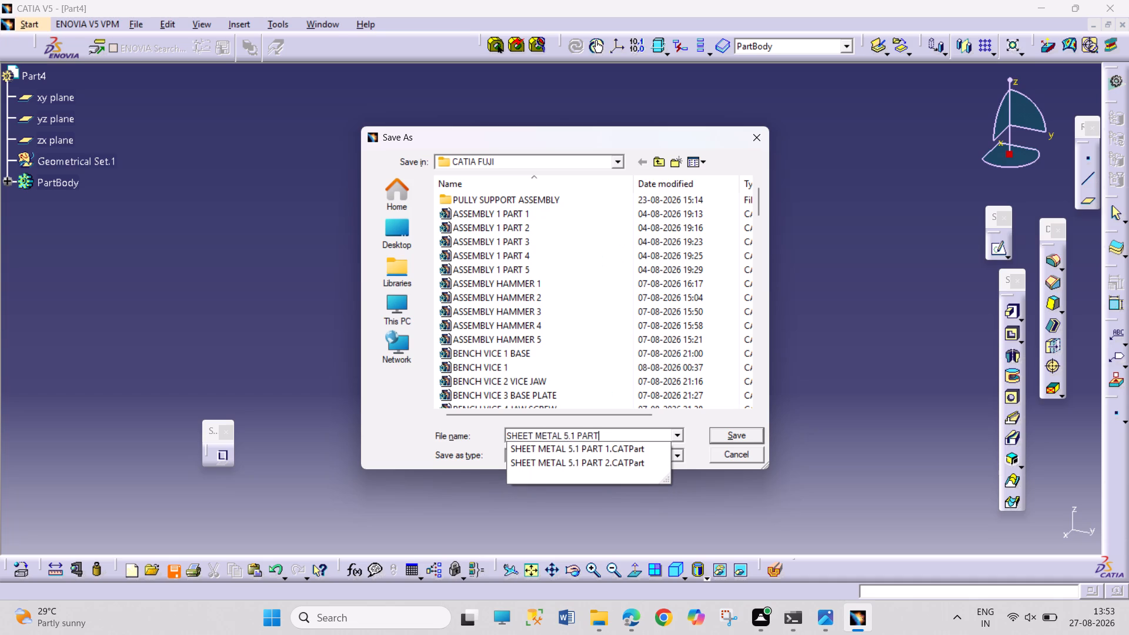
key("space")
key("3")
key("Return")
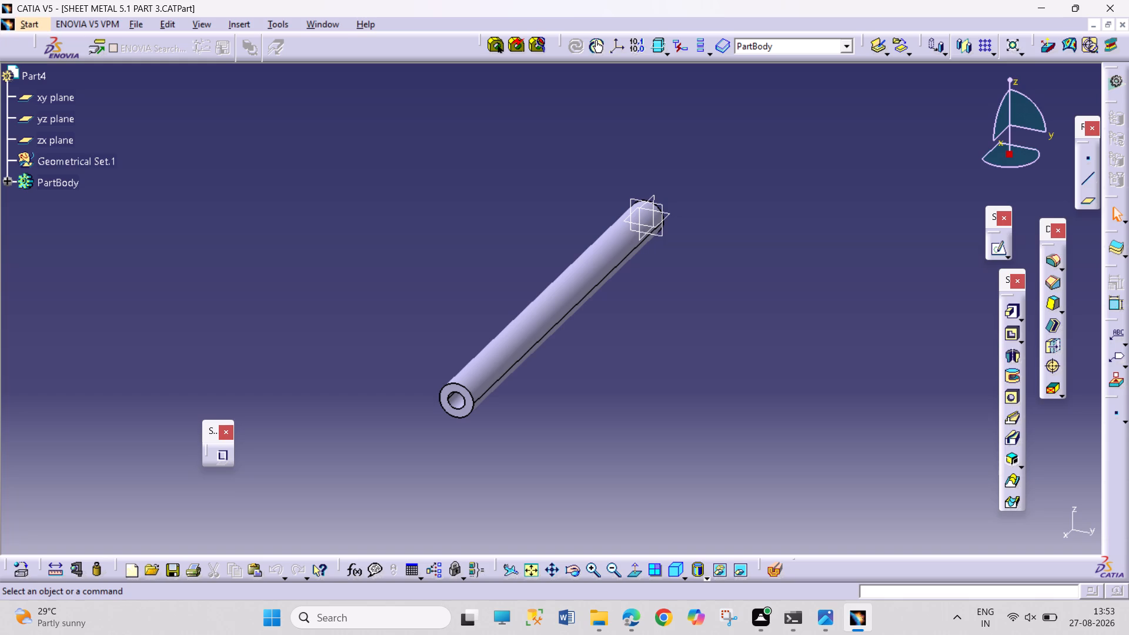
Start a new product in the Assembly Design workbench under Mechanical Design.
left_click(44, 23)
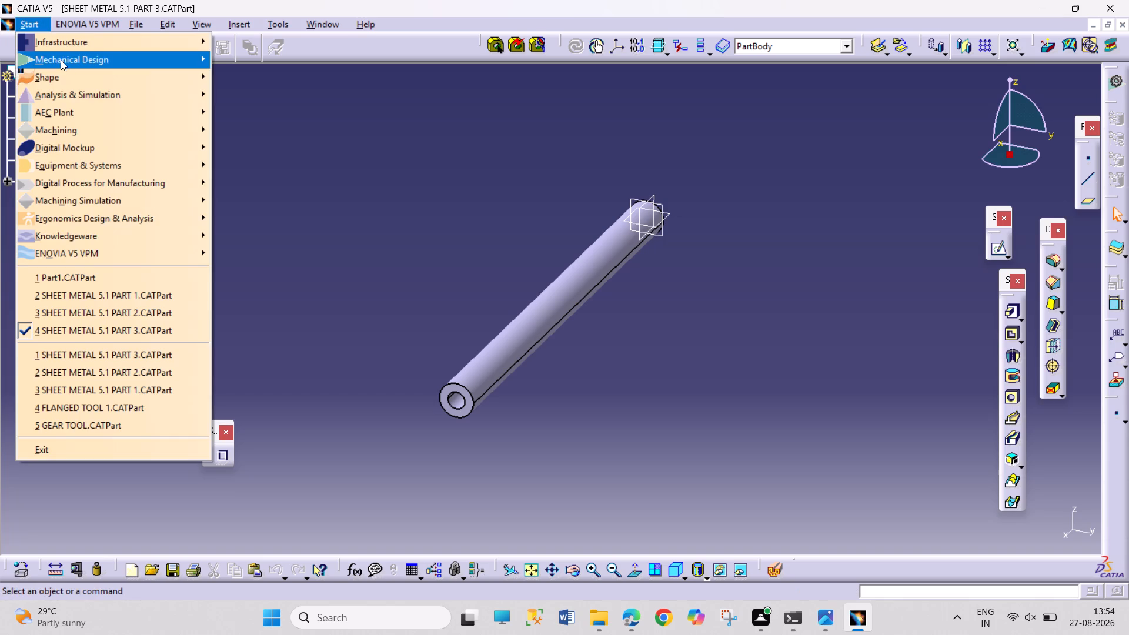
left_click(61, 60)
left_click(317, 78)
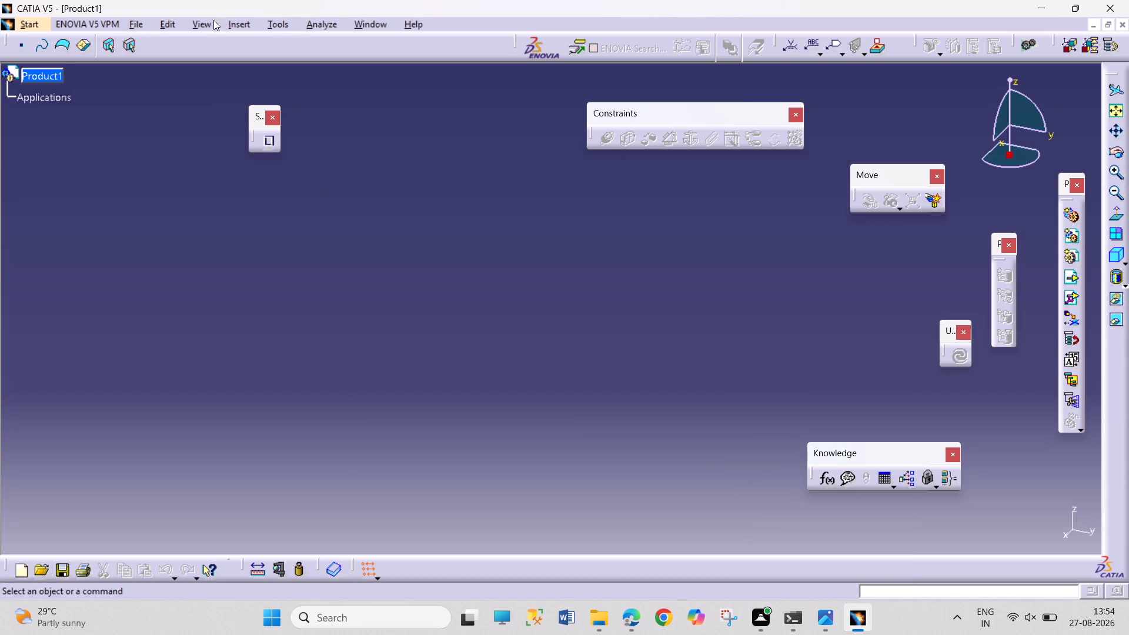
Insert a new product component under the assembly's root product, Product1.
left_click(378, 21)
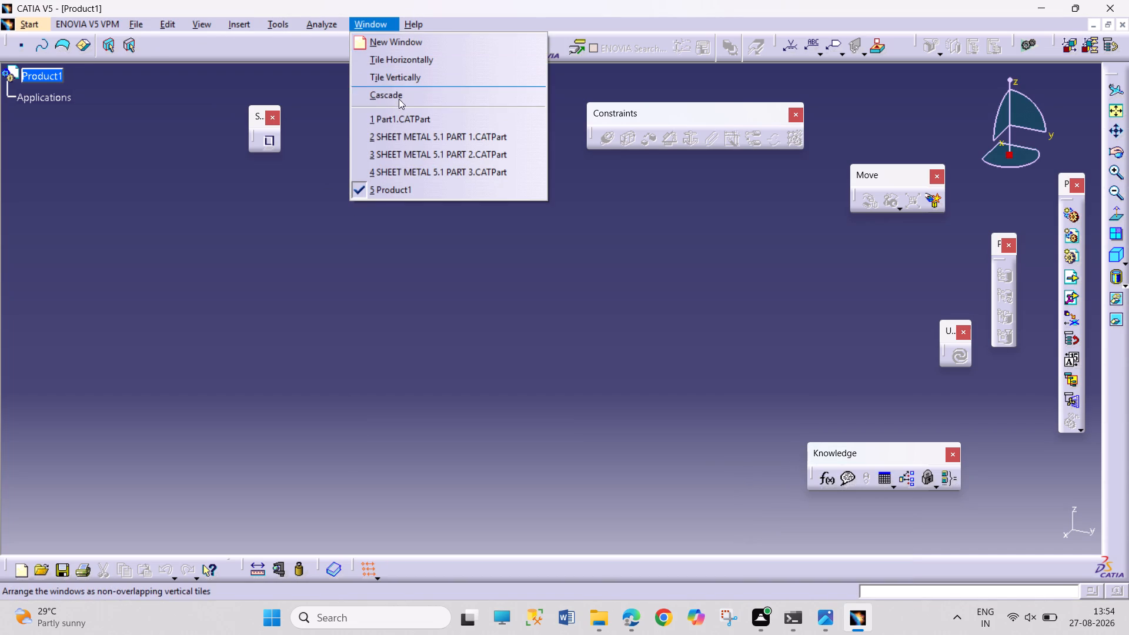
left_click(26, 73)
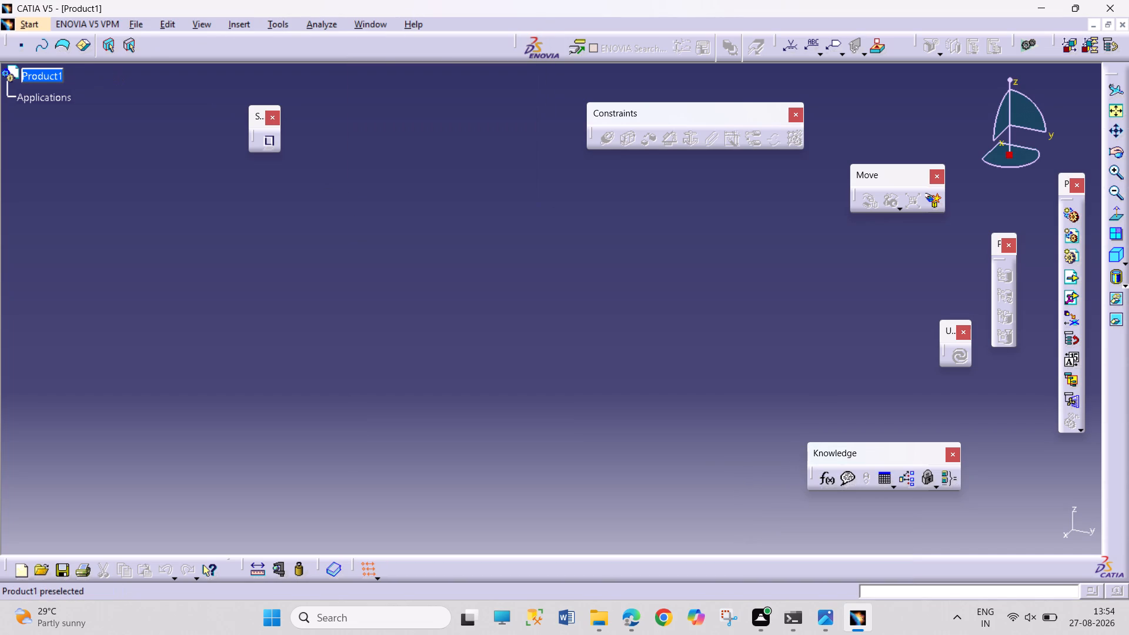
left_click(26, 72)
right_click(26, 72)
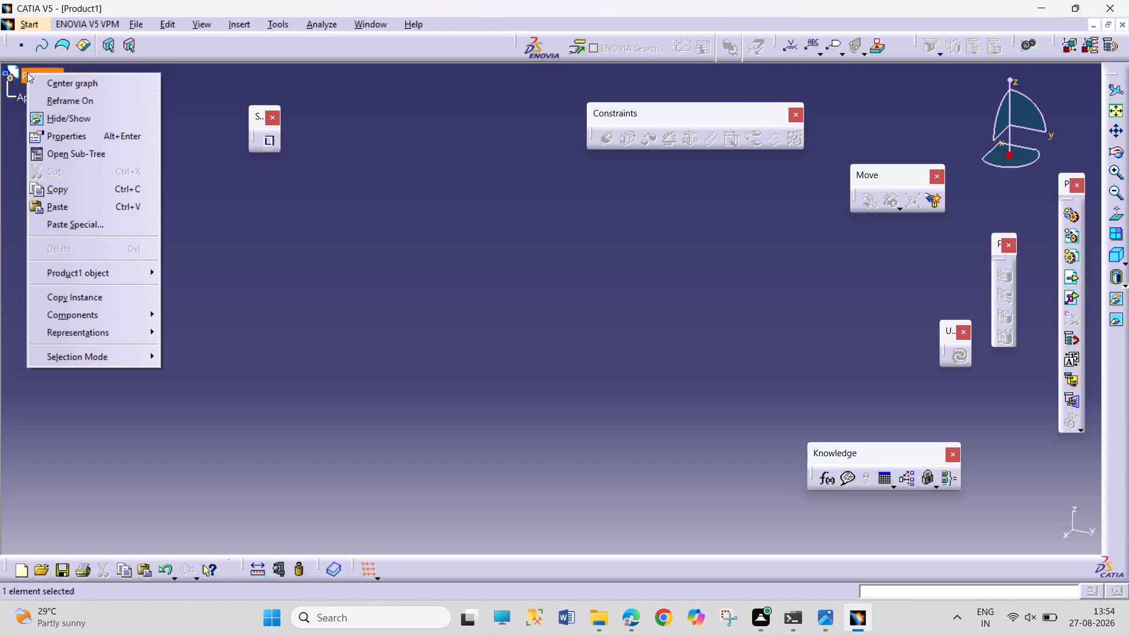
left_click(137, 312)
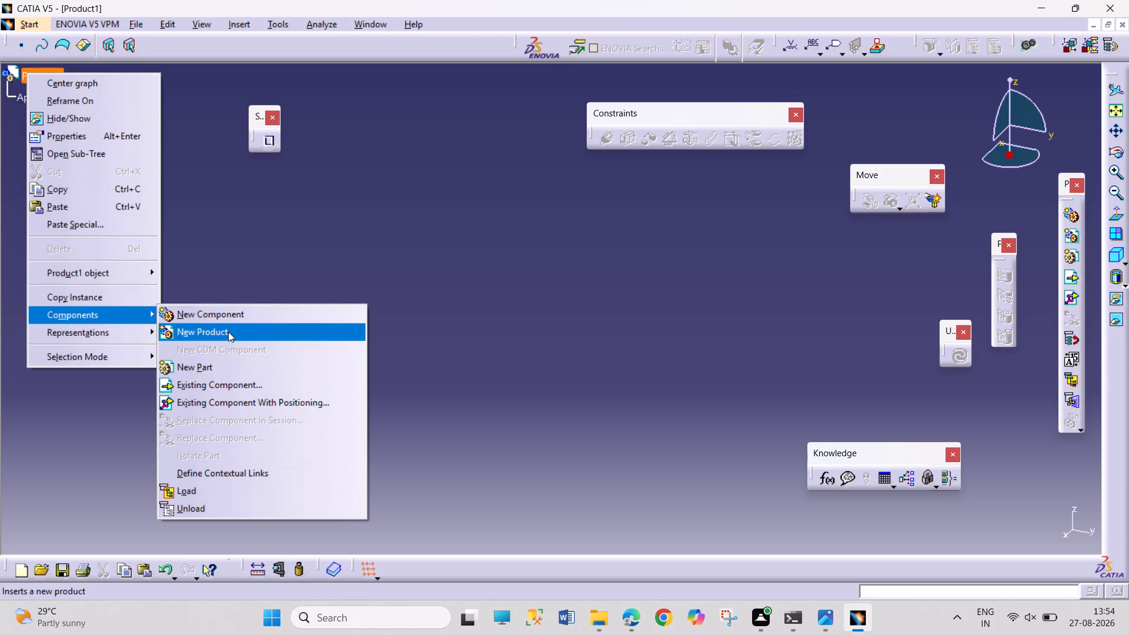
left_click(232, 336)
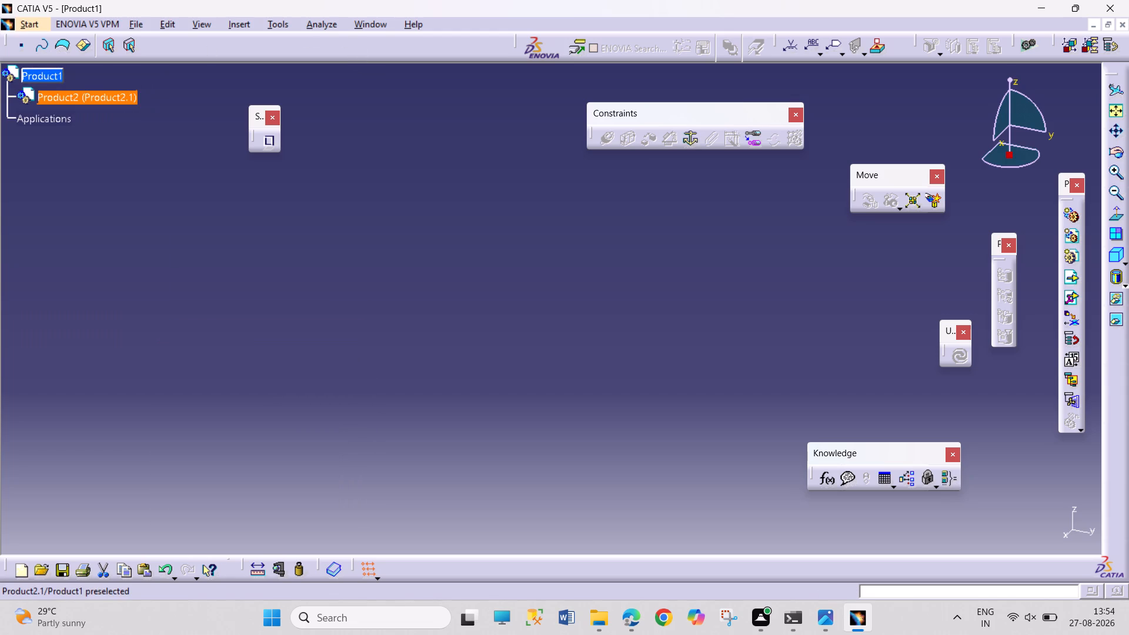
Insert the existing component SHEET METAL 5.1 PART 1 from the CATIA FUJI folder under Product1, enabling the file preview.
right_click(46, 80)
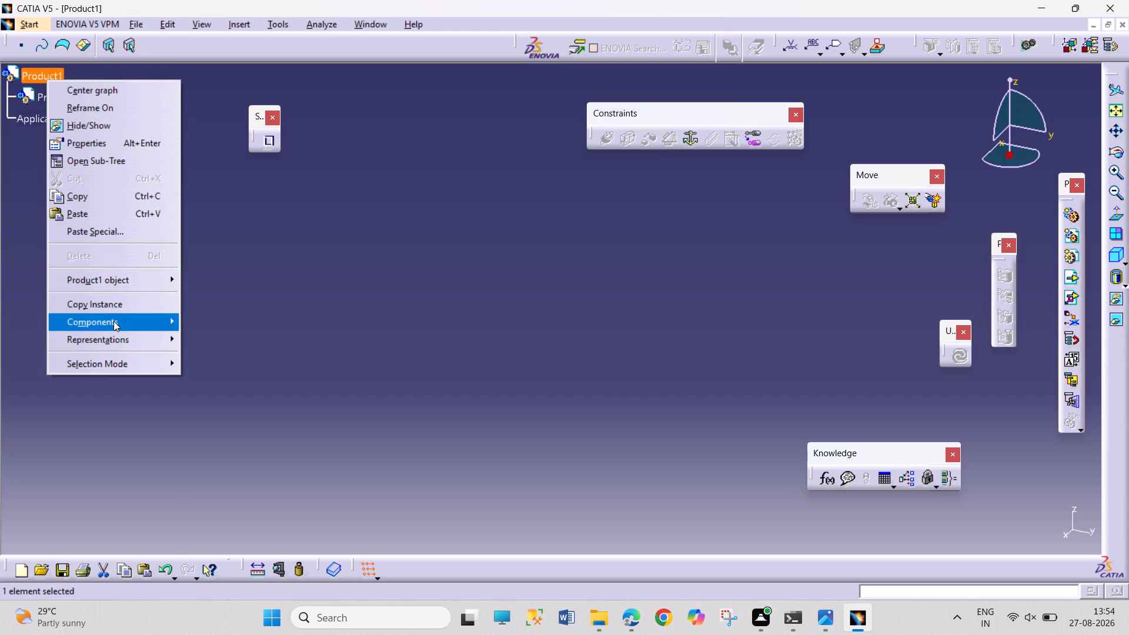
left_click(113, 321)
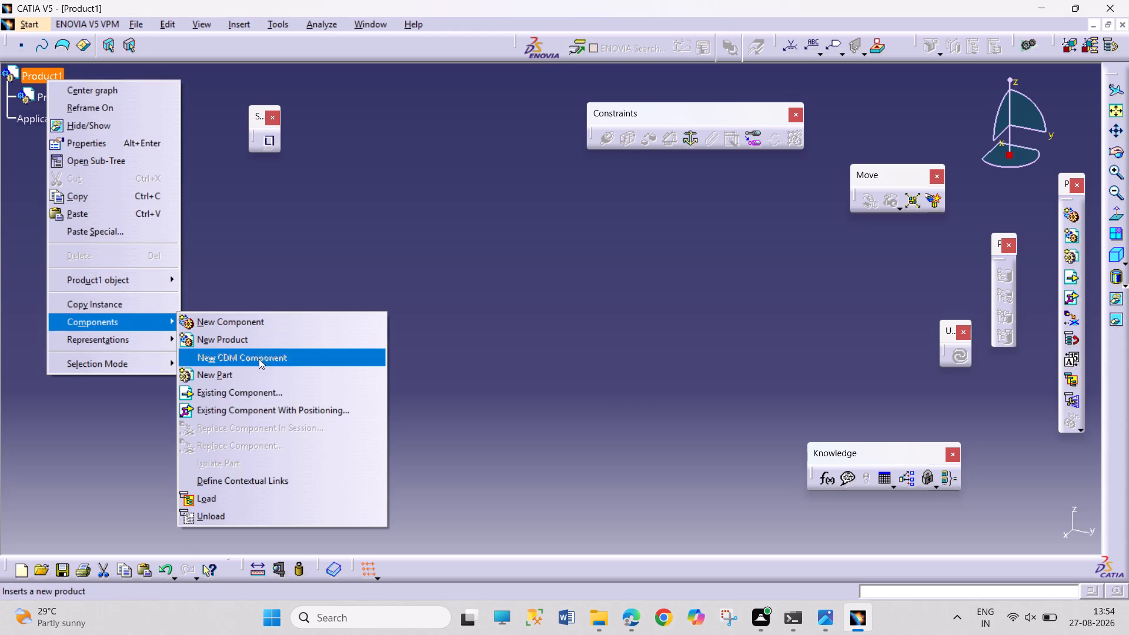
left_click(303, 400)
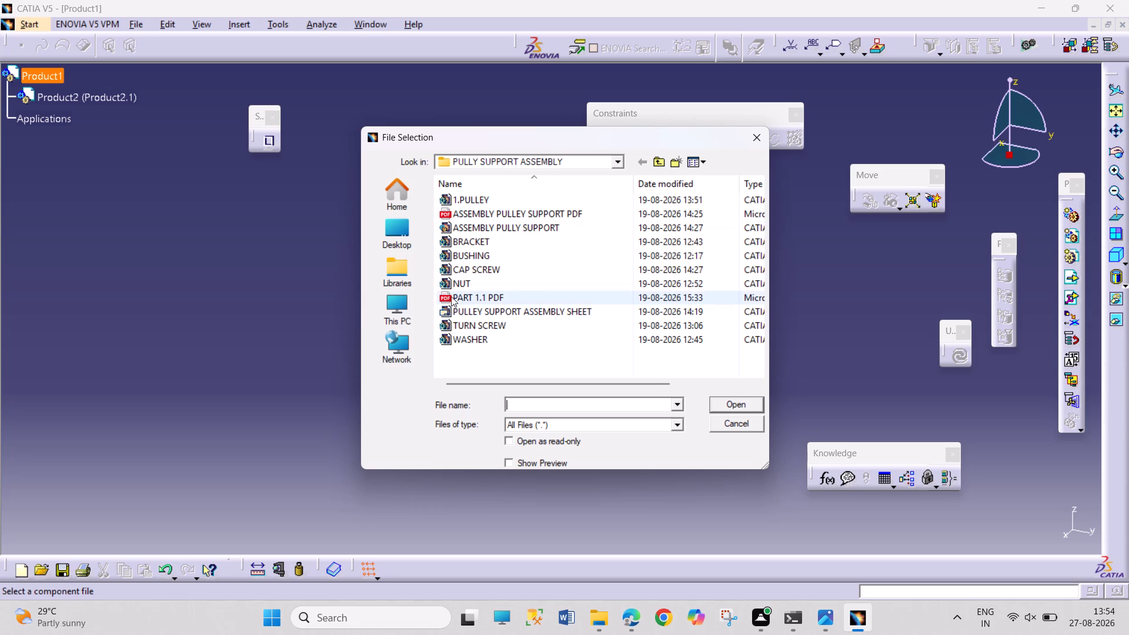
left_click(615, 162)
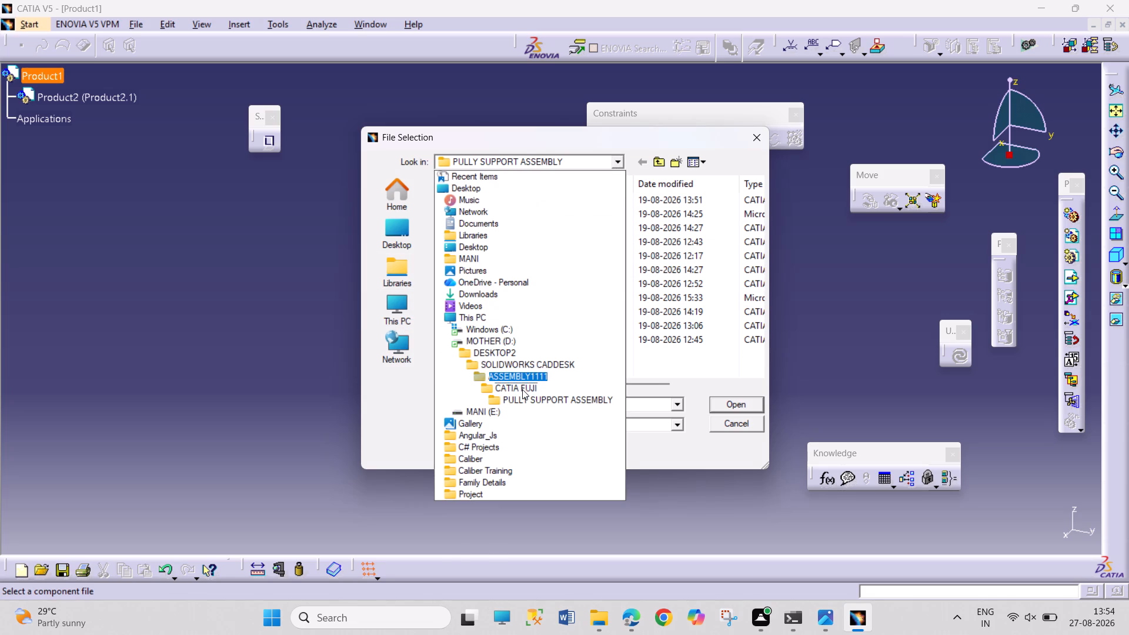
left_click(522, 389)
scroll(551, 299, "down", 11)
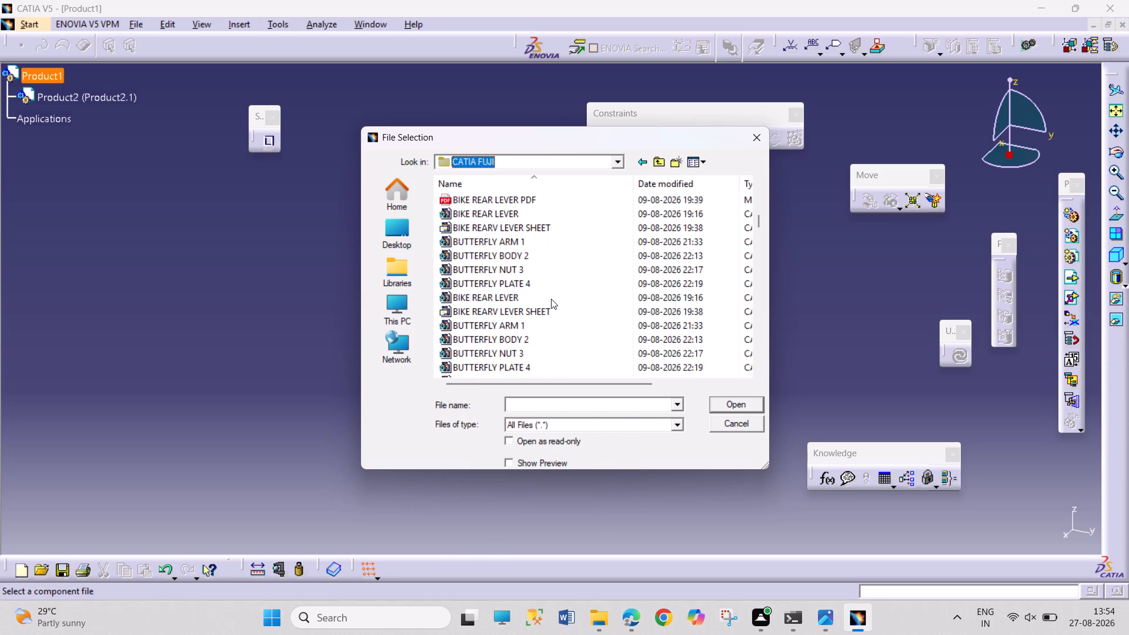
scroll(551, 299, "down", 8)
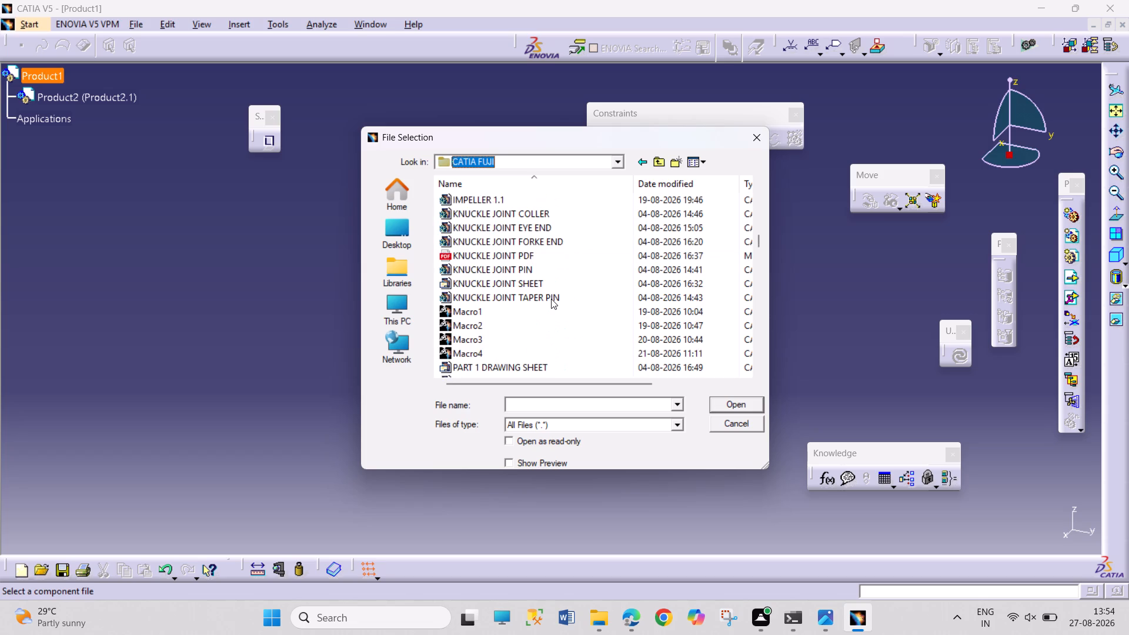
scroll(551, 299, "down", 12)
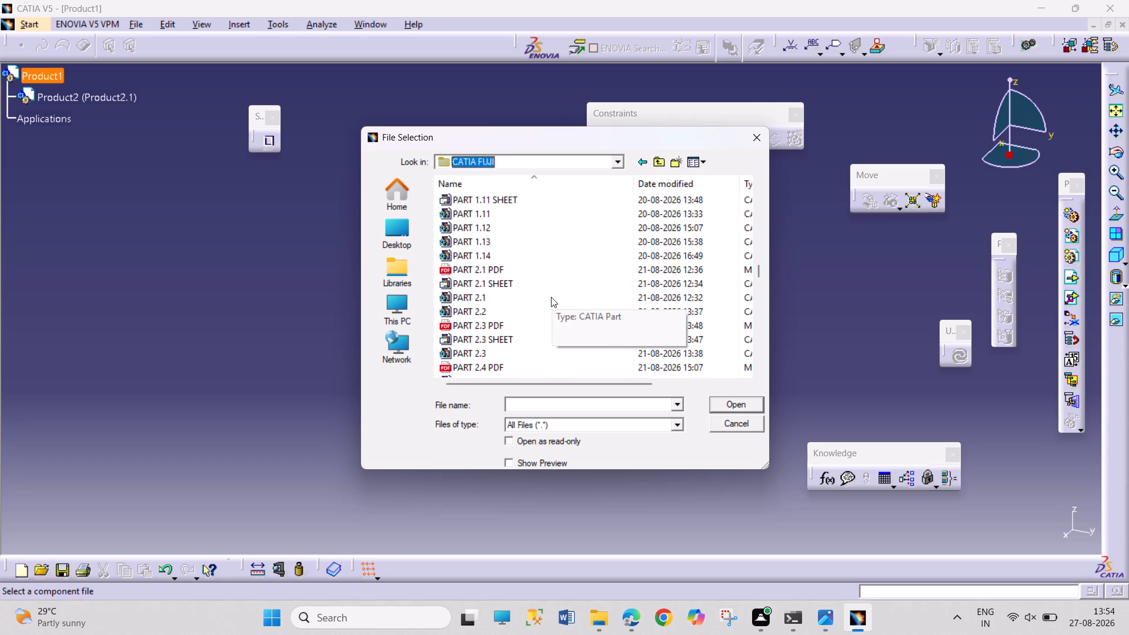
scroll(551, 292, "down", 10)
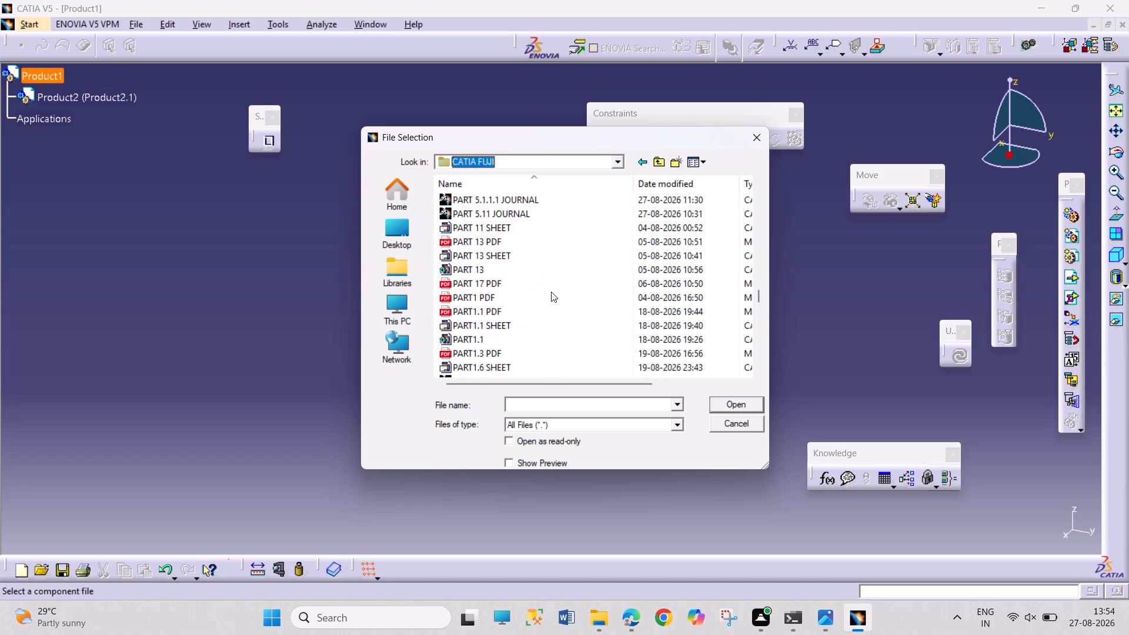
scroll(551, 292, "down", 8)
scroll(551, 288, "up", 1)
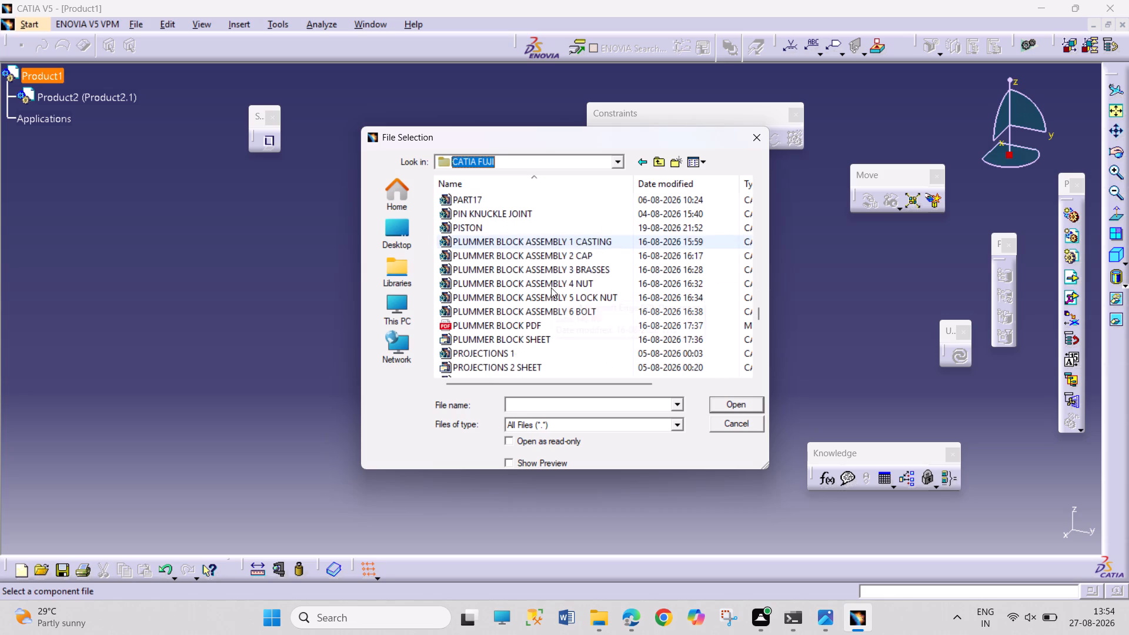
scroll(551, 288, "up", 2)
scroll(551, 288, "down", 4)
scroll(551, 288, "up", 4)
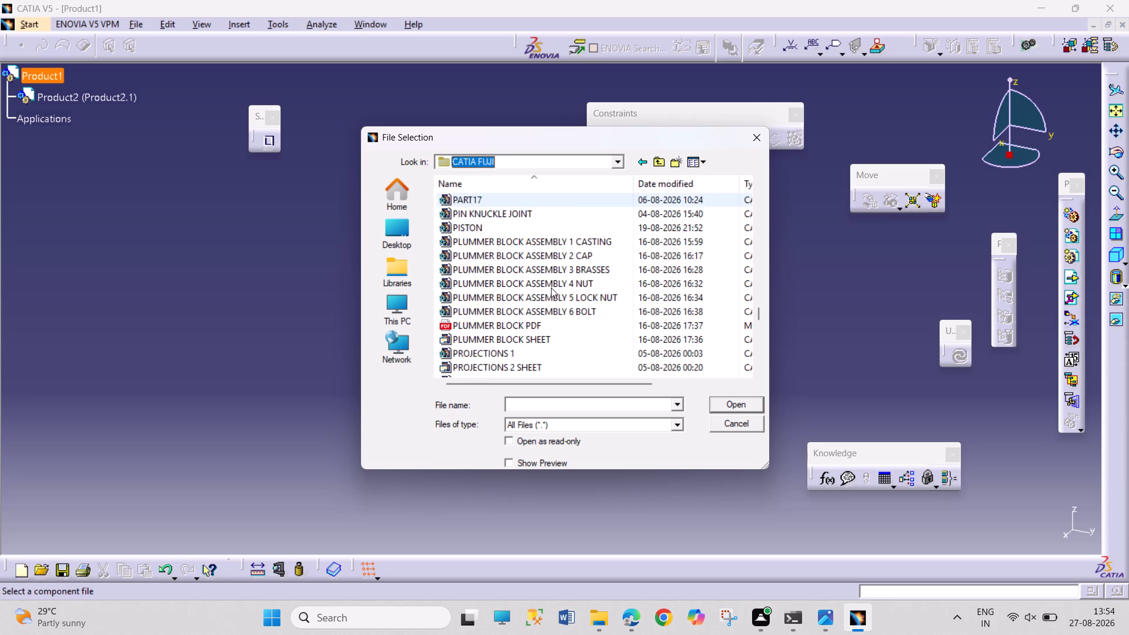
scroll(551, 288, "up", 7)
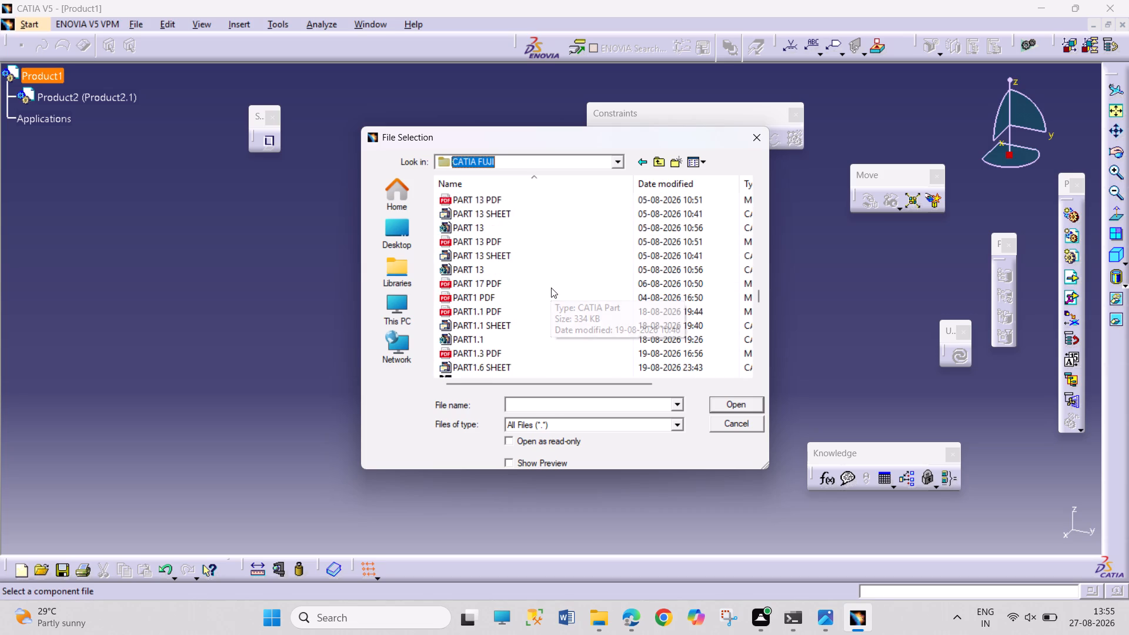
scroll(551, 288, "up", 2)
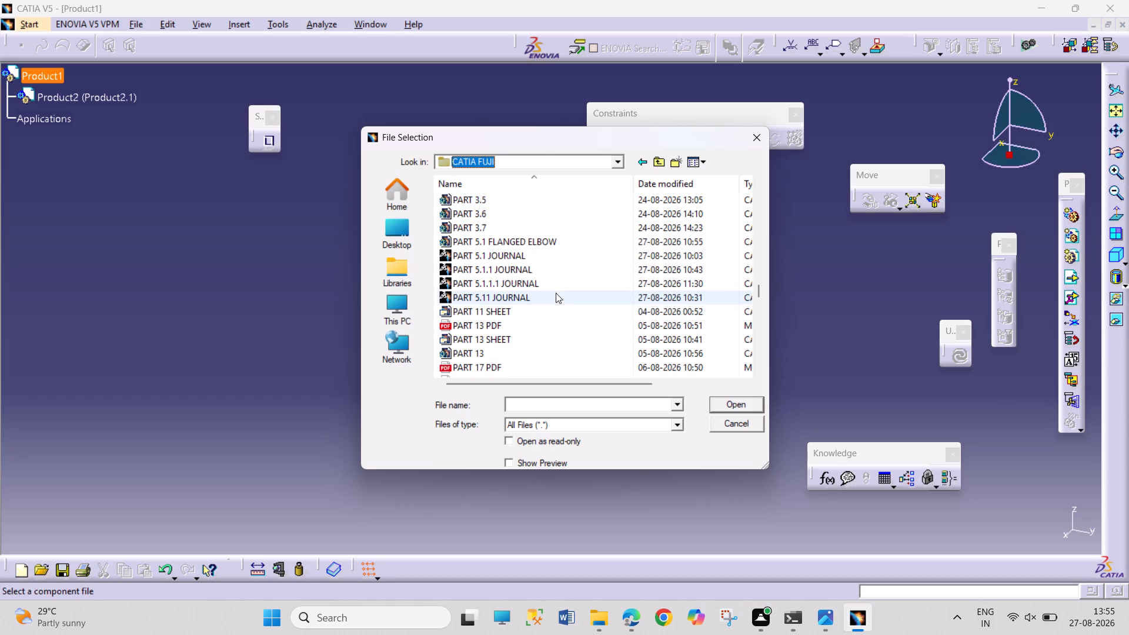
scroll(556, 294, "down", 20)
scroll(556, 294, "down", 7)
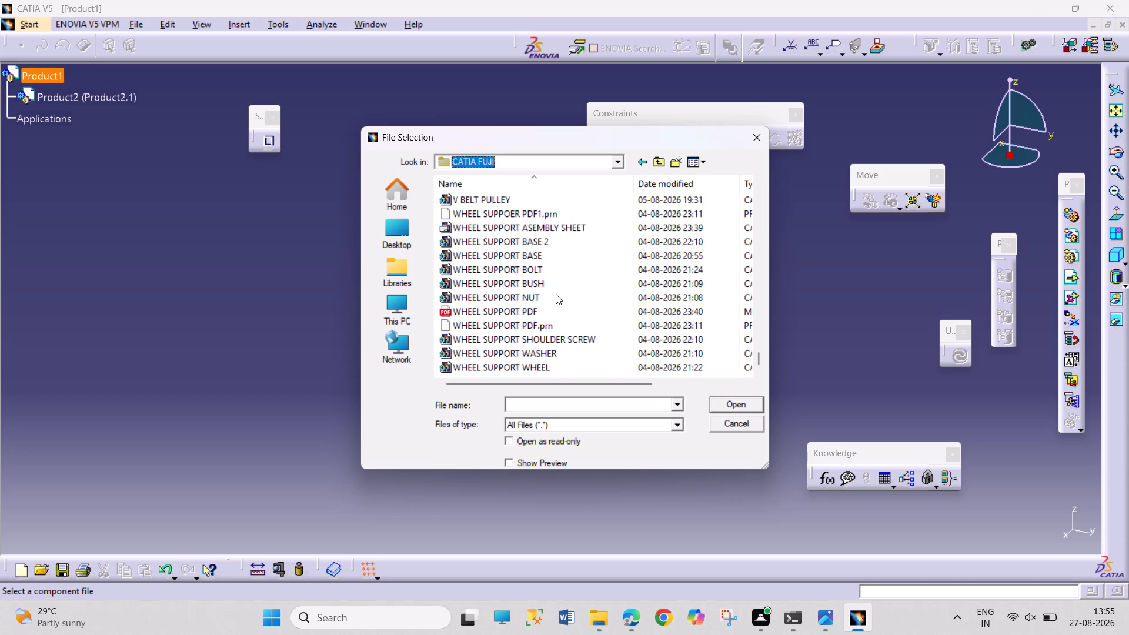
scroll(556, 294, "down", 7)
scroll(556, 294, "up", 7)
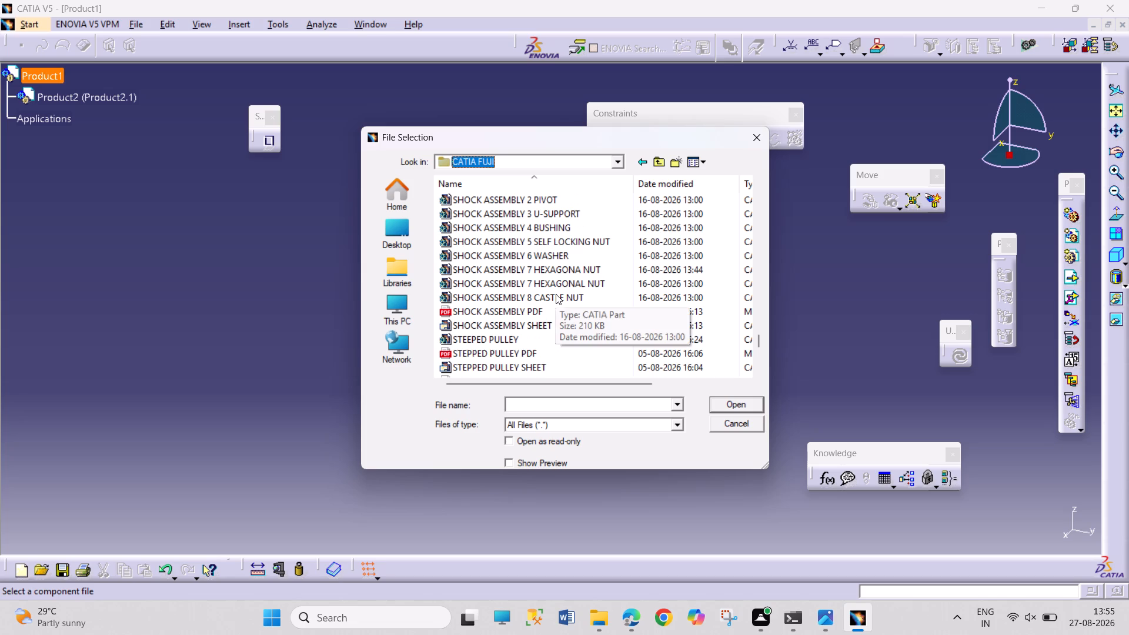
scroll(556, 294, "up", 3)
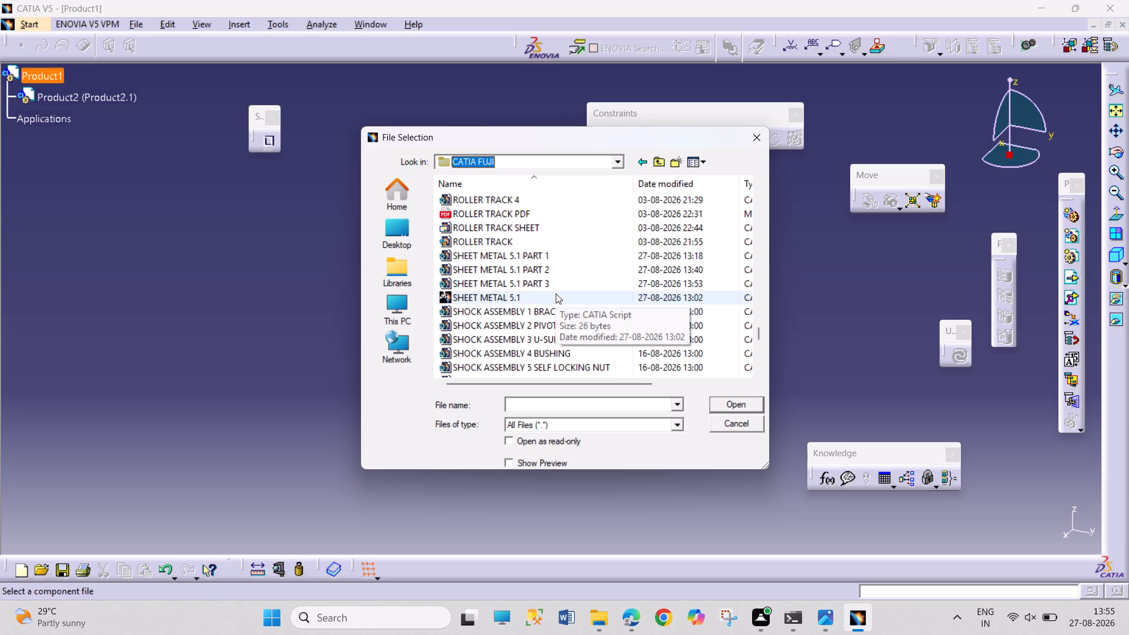
left_click(568, 254)
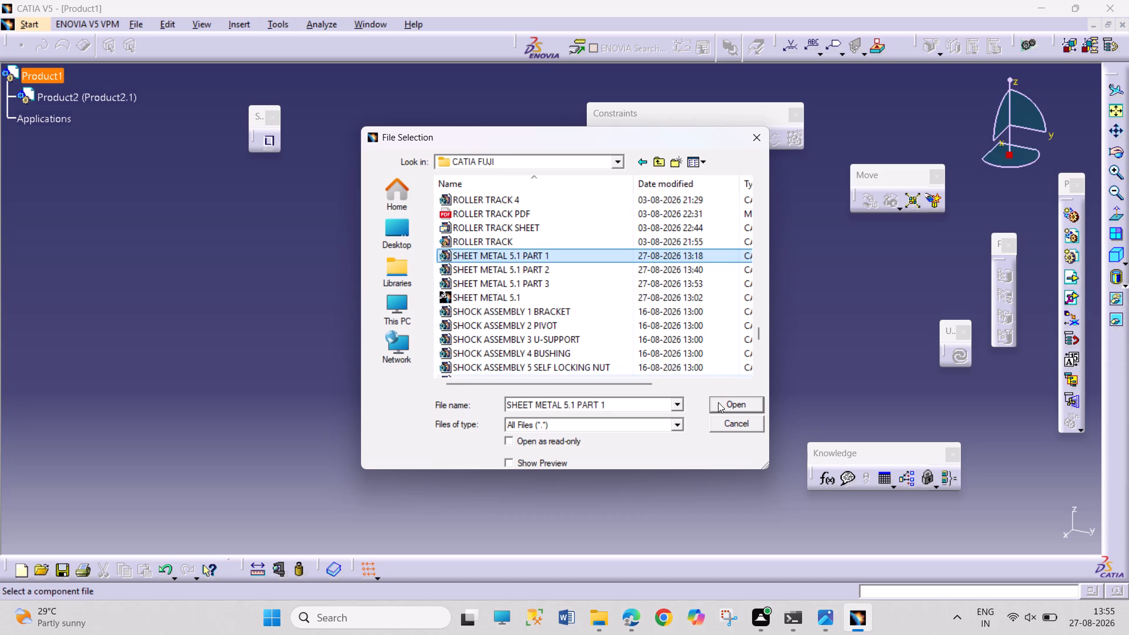
left_click(512, 464)
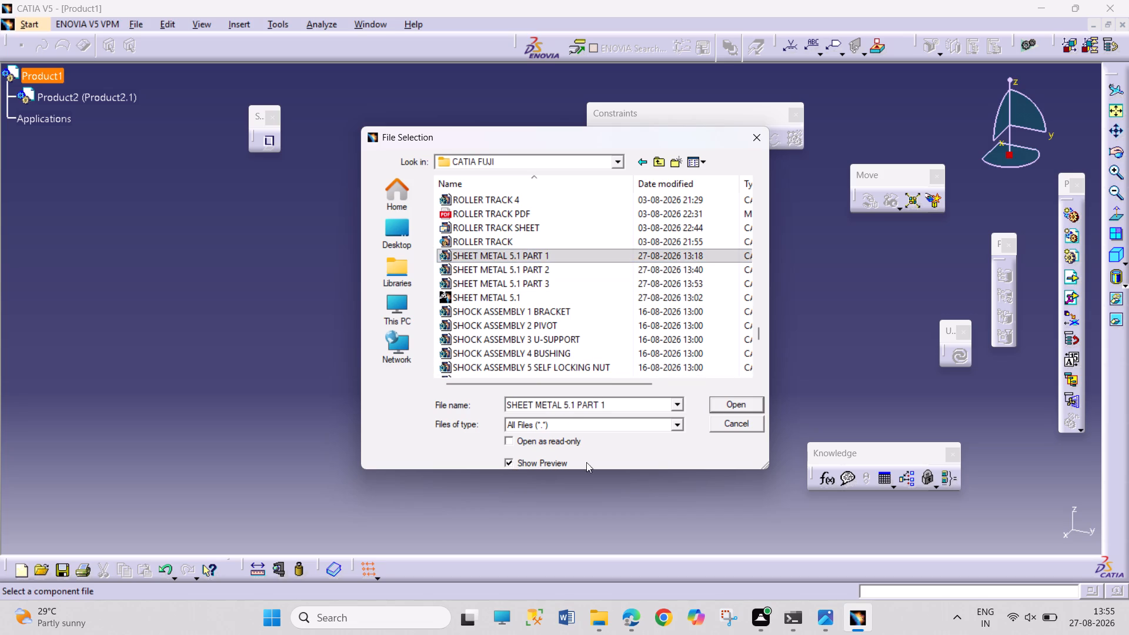
left_click(730, 403)
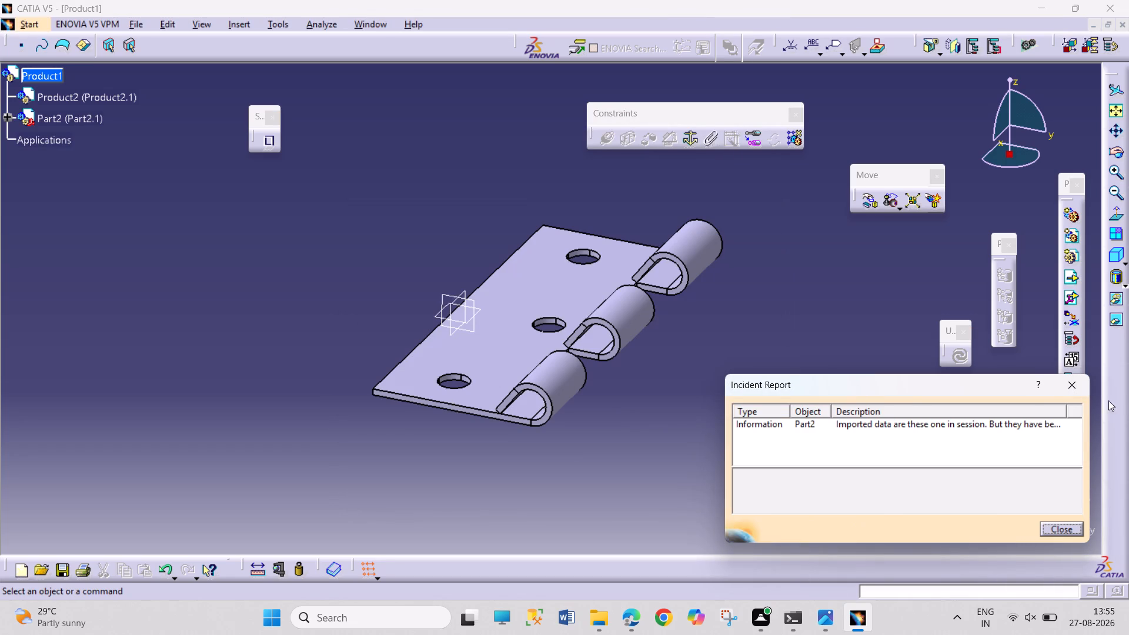
left_click(1081, 387)
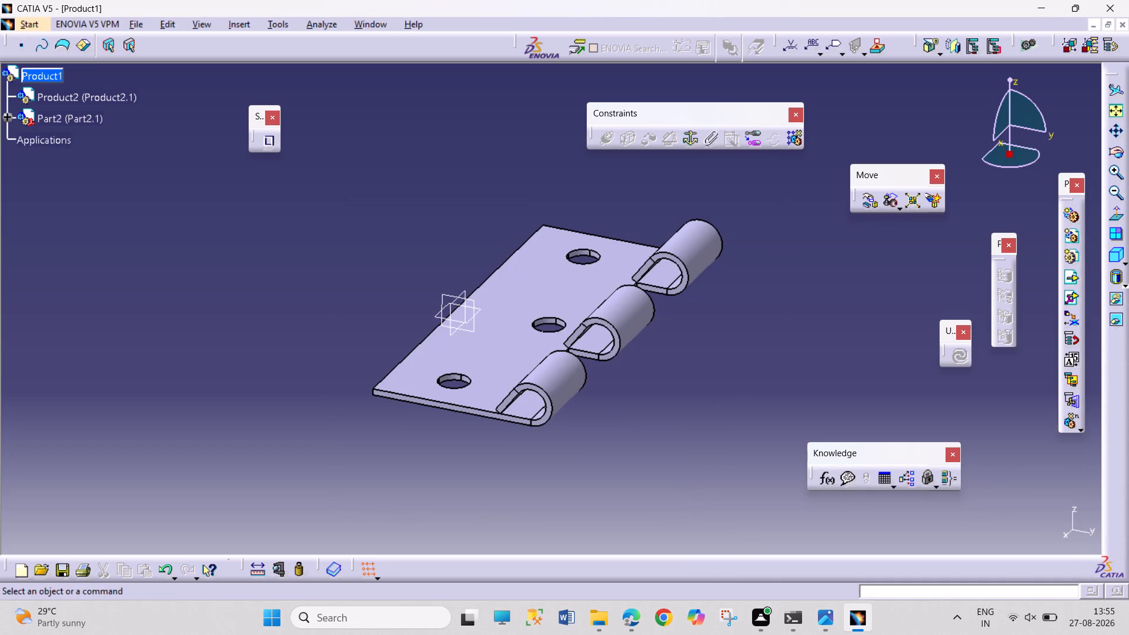
Apply a Fix constraint to the inserted hinge leaf to anchor it in the assembly.
middle_click_drag(400, 426, 690, 426)
right_click_drag(404, 427, 690, 426)
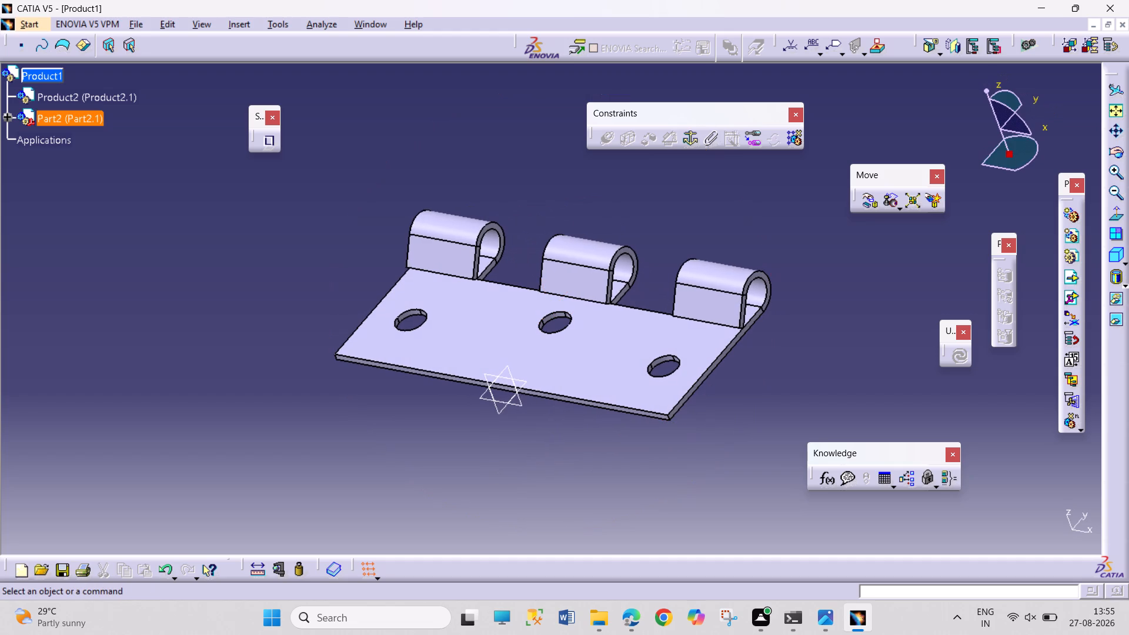
middle_click_drag(651, 219, 652, 276, "ctrl")
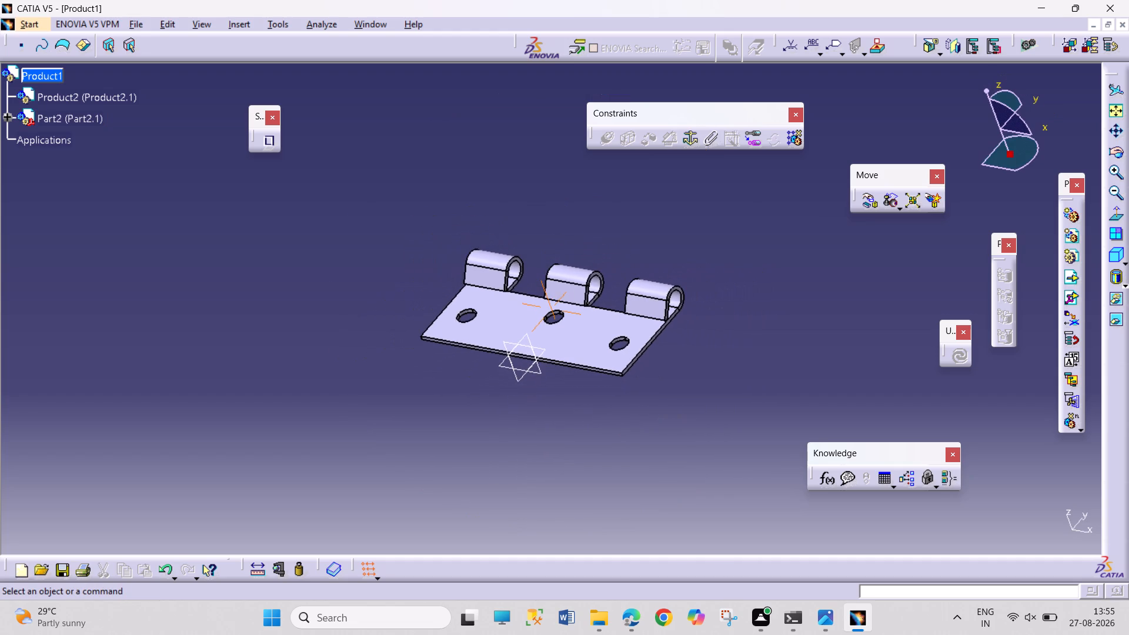
middle_click_drag(652, 276, 660, 257, "ctrl")
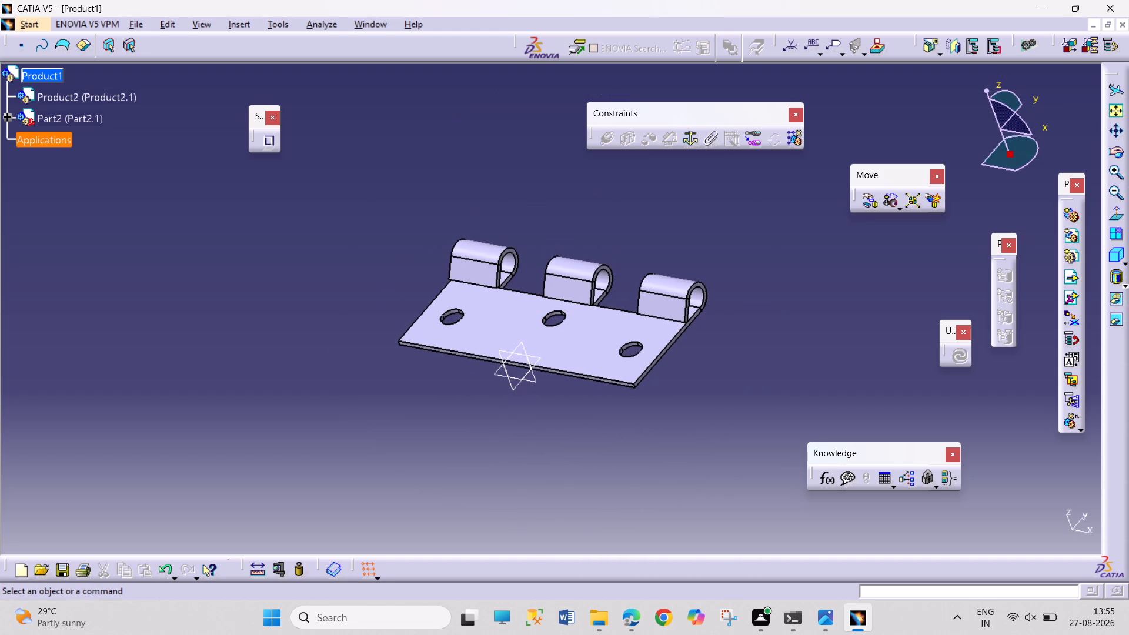
left_click(688, 143)
left_click(634, 343)
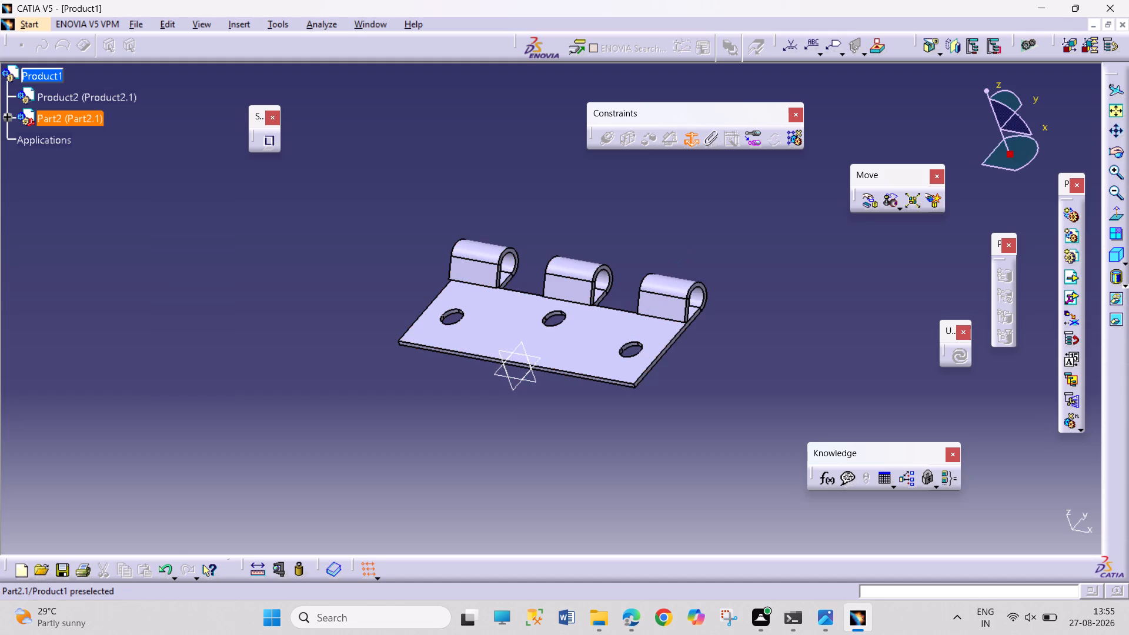
left_click(688, 143)
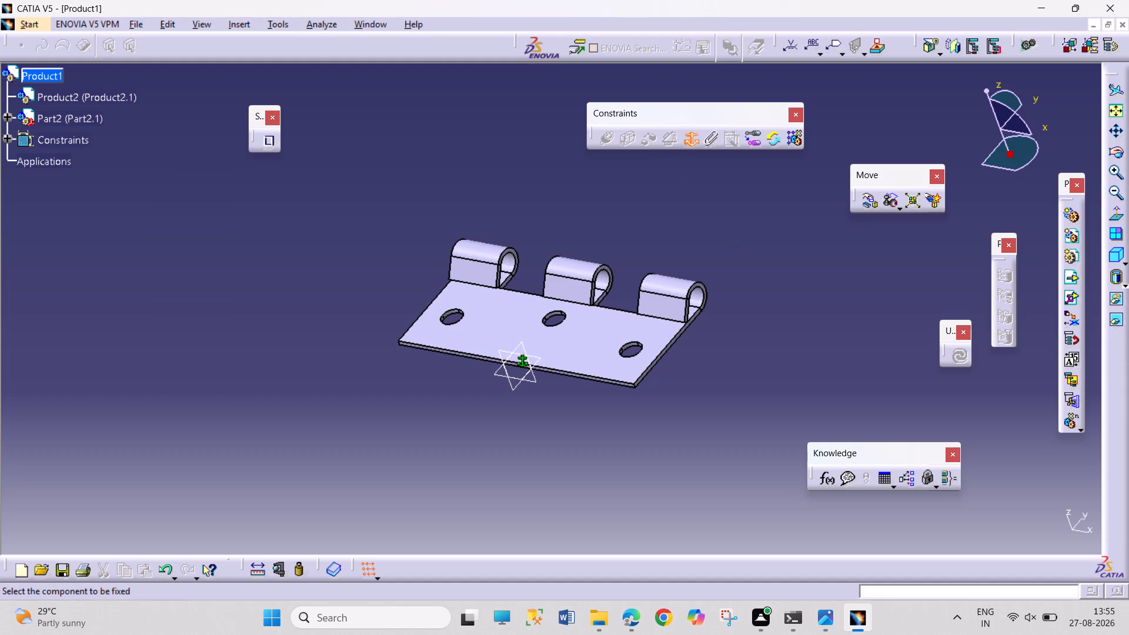
left_click(688, 139)
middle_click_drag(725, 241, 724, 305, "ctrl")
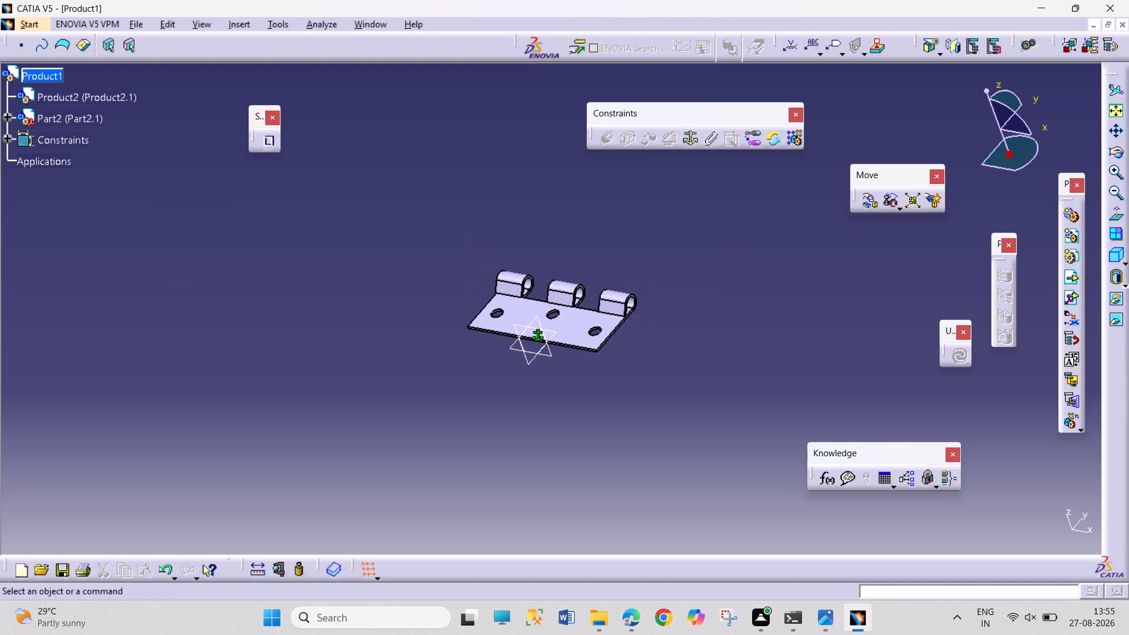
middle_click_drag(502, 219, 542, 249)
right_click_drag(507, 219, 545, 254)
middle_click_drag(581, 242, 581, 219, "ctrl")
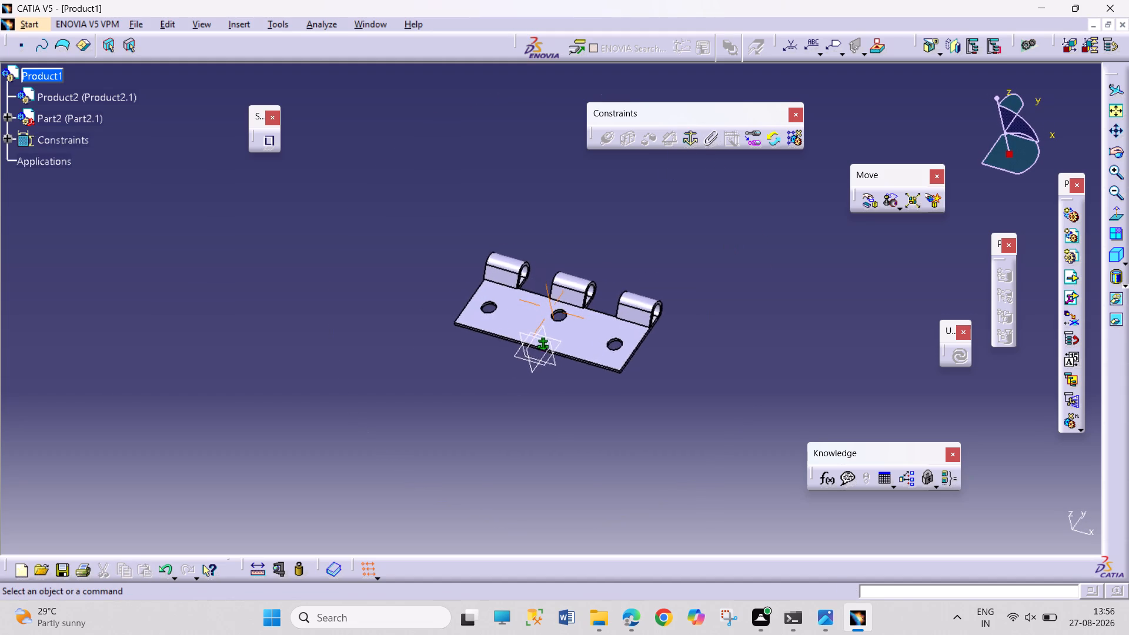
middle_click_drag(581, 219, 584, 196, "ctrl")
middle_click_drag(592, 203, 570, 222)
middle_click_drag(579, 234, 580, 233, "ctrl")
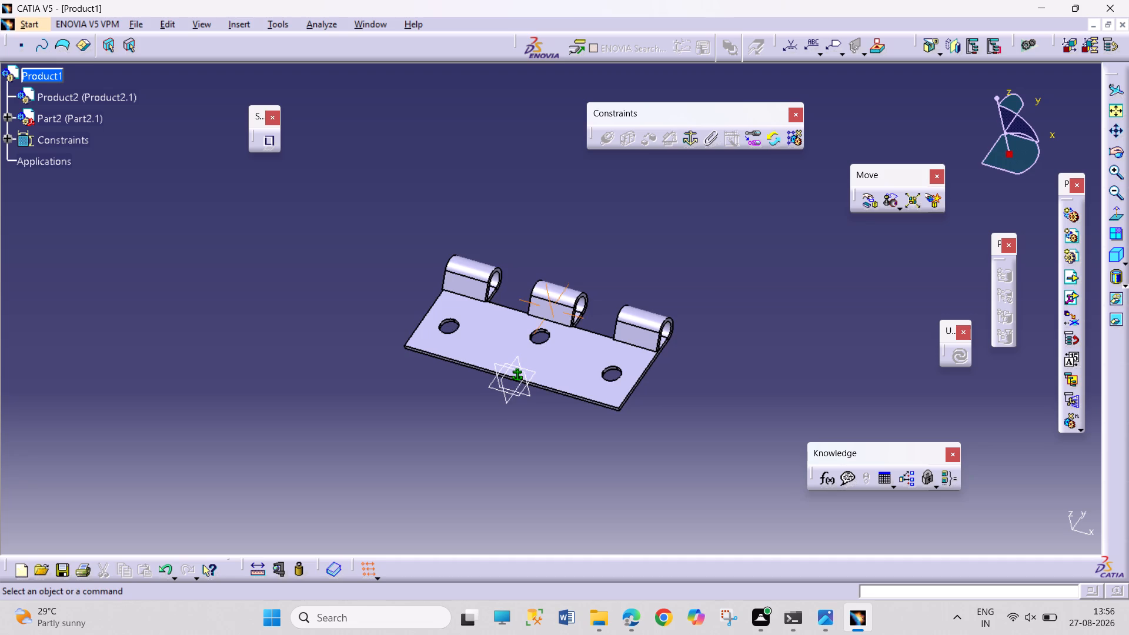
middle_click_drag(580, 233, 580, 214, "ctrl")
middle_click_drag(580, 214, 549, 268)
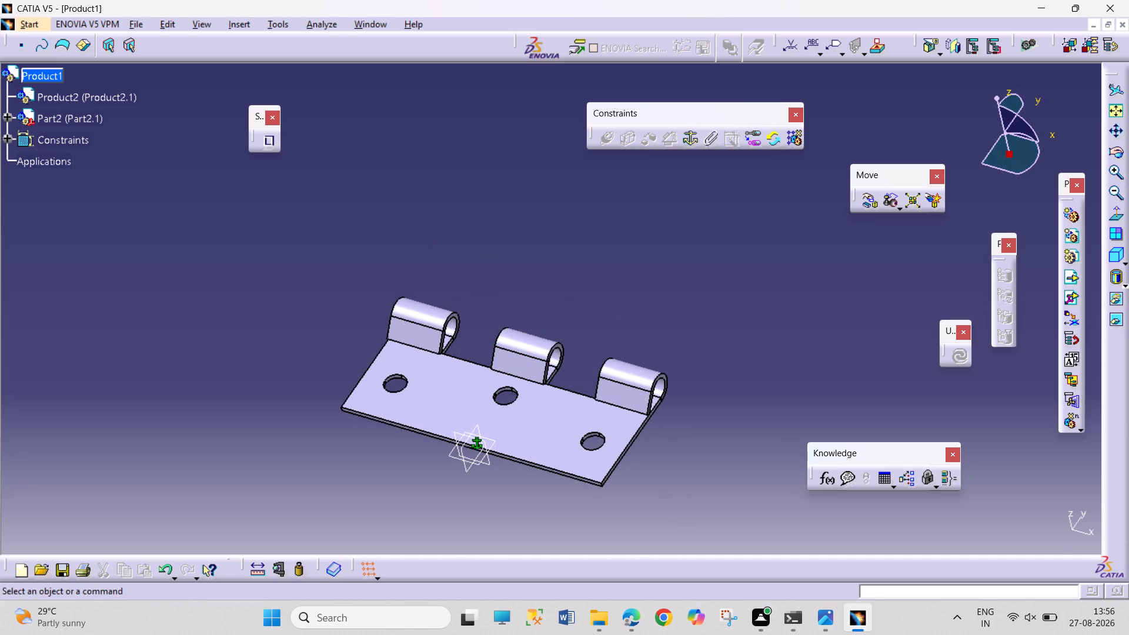
Insert the existing component SHEET METAL 5.1 PART 2 from the CATIA FUJI folder under Product1.
right_click(51, 93)
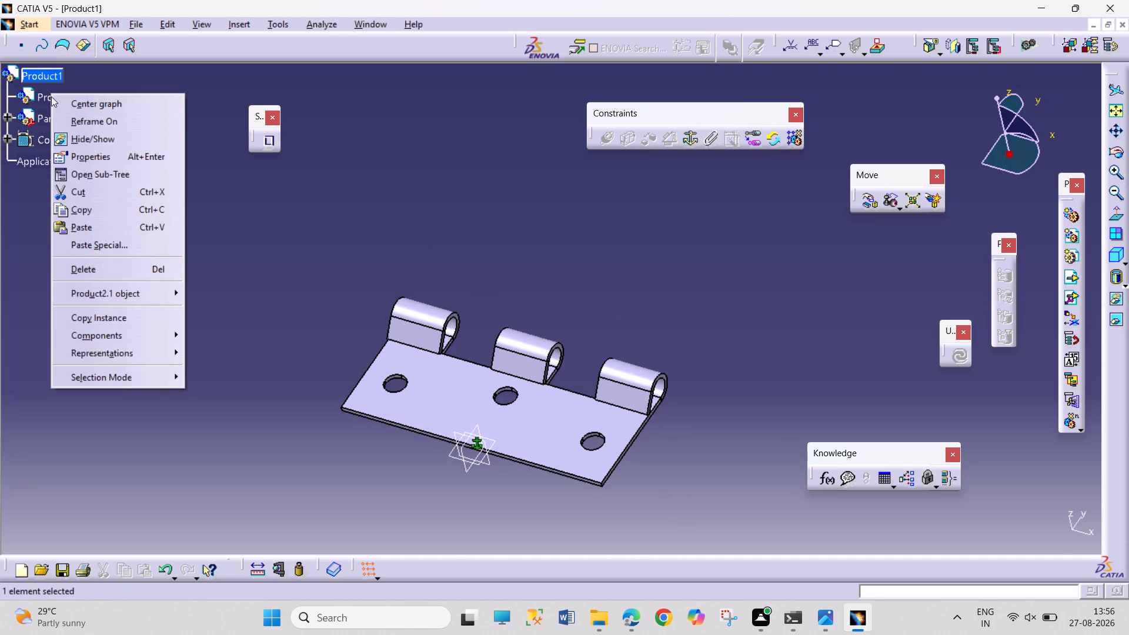
right_click(40, 69)
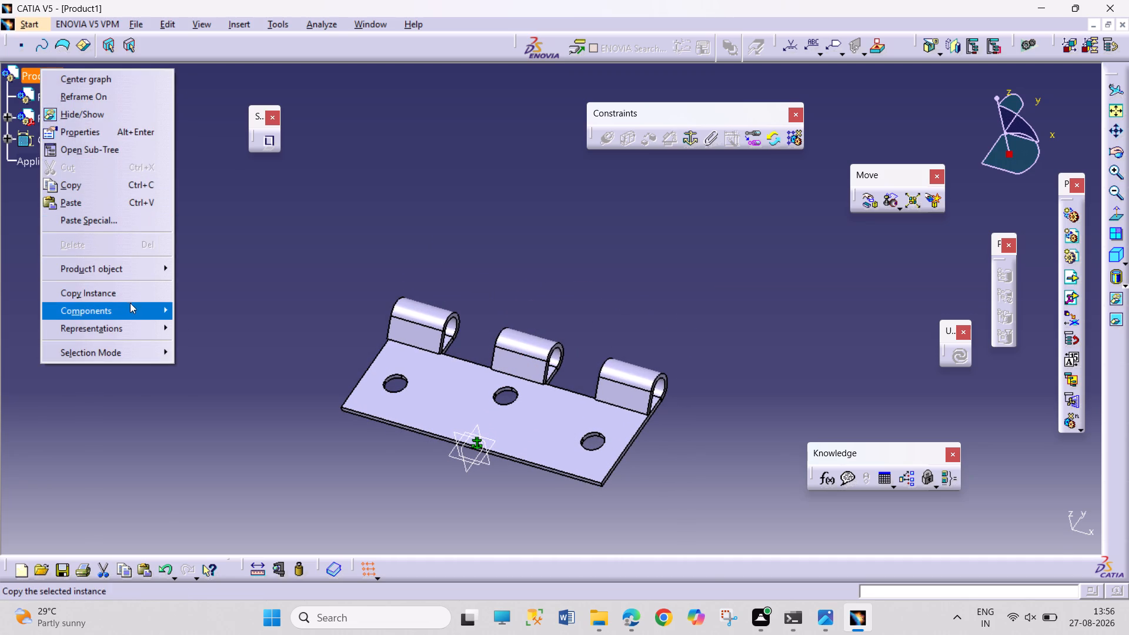
left_click(131, 305)
left_click(318, 385)
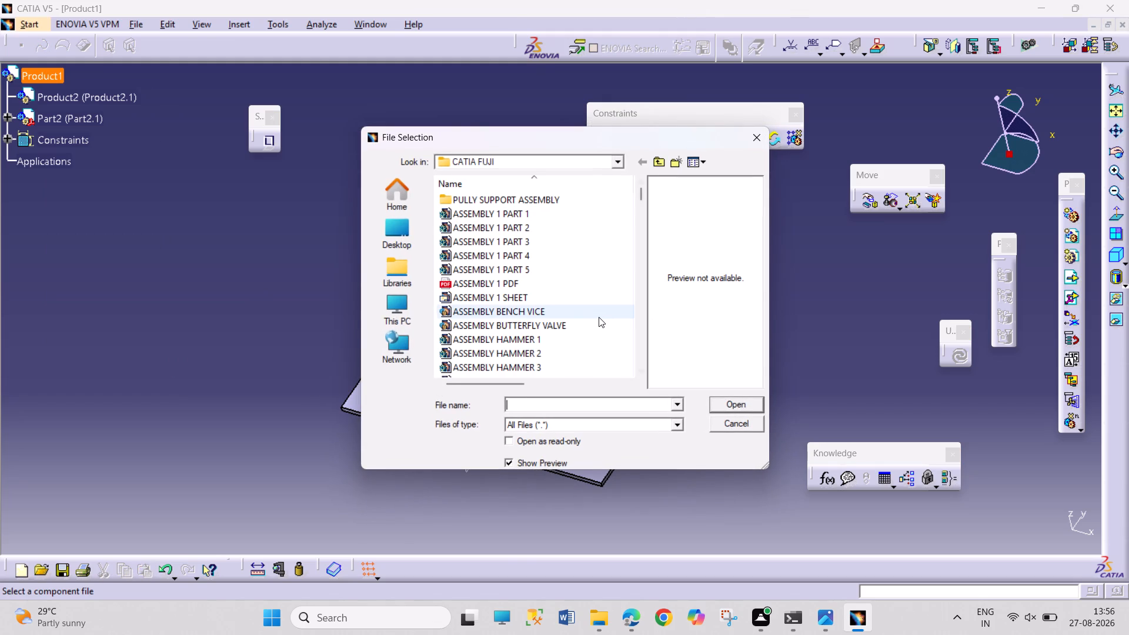
scroll(557, 316, "down", 7)
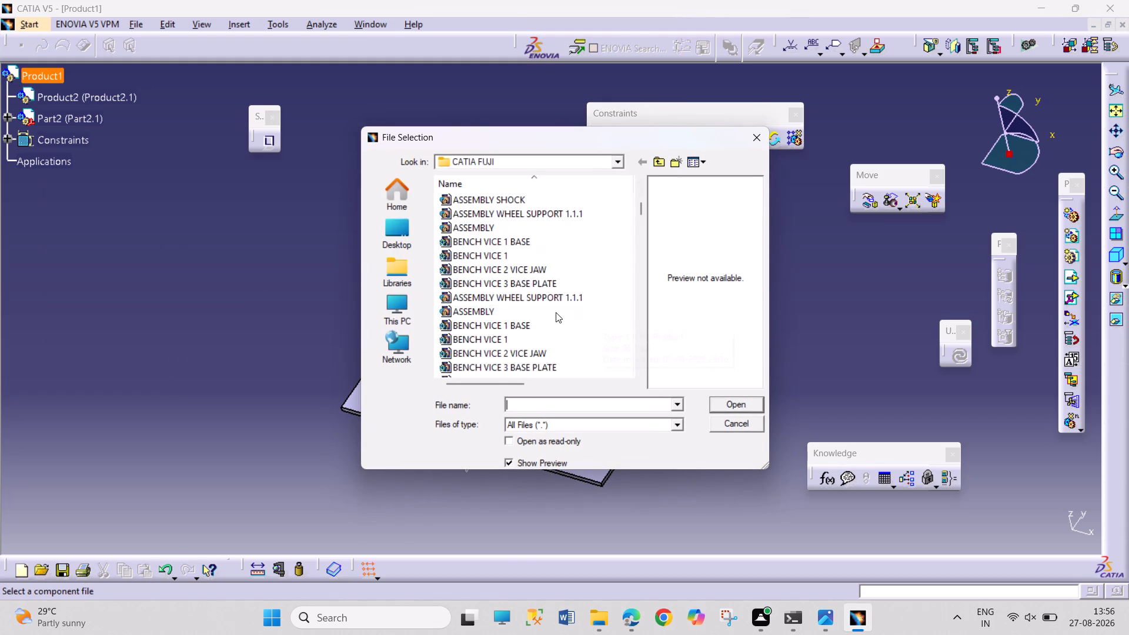
scroll(556, 312, "down", 19)
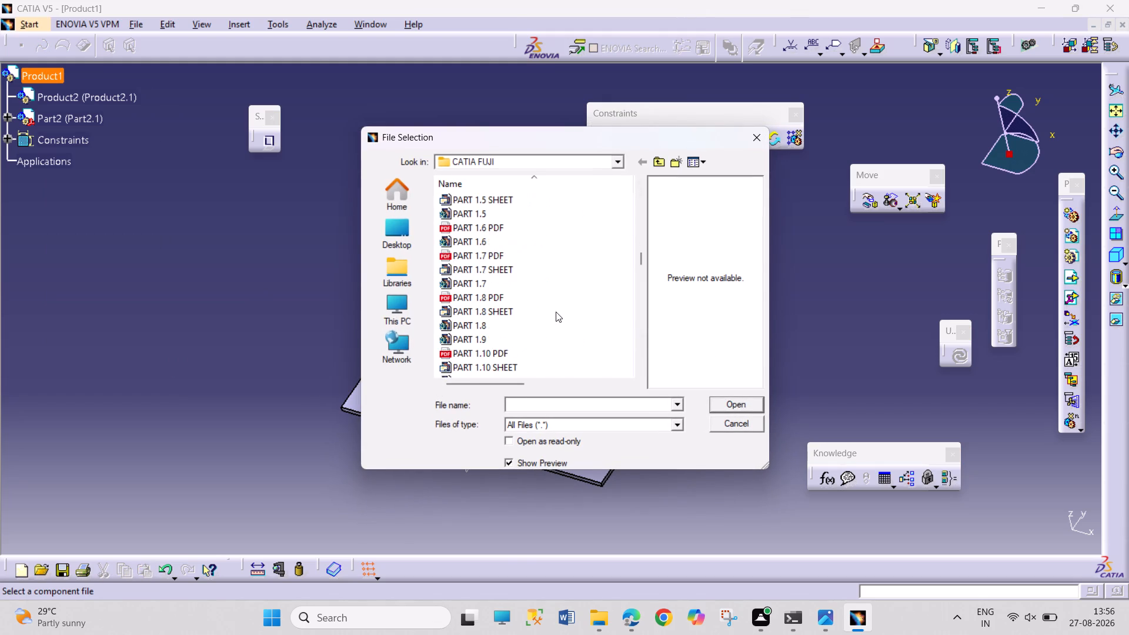
scroll(556, 312, "down", 13)
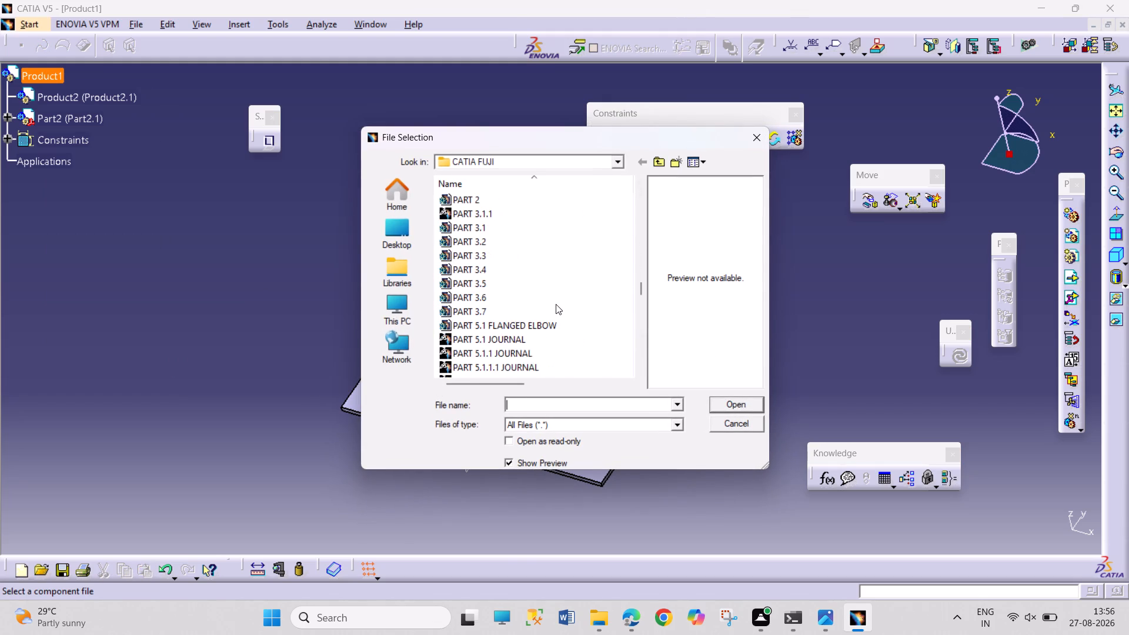
scroll(556, 304, "down", 8)
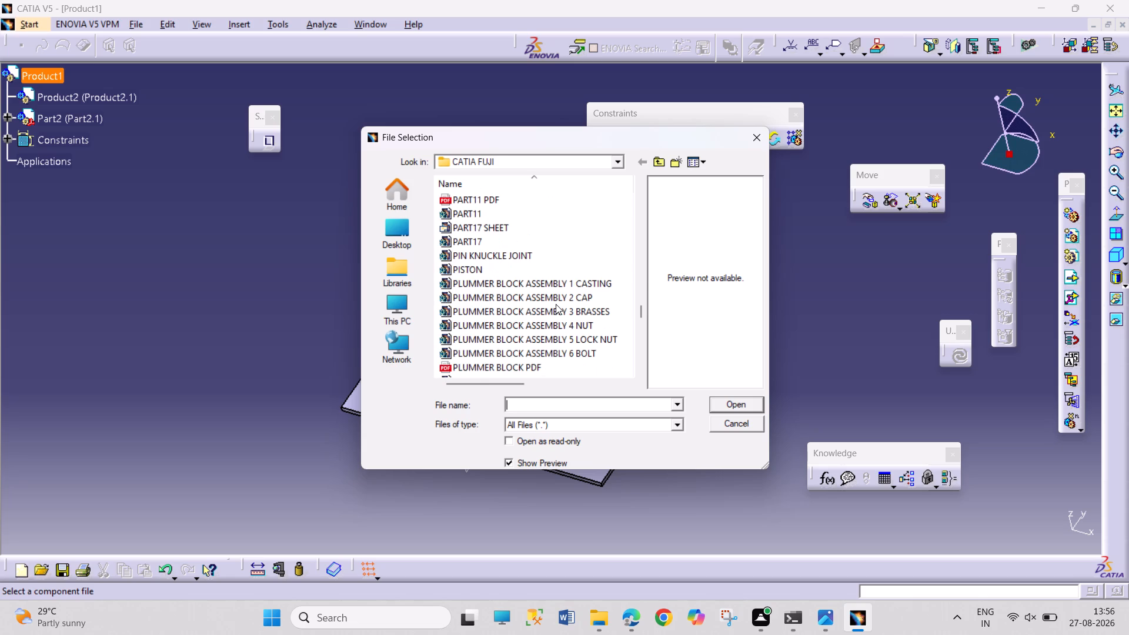
scroll(556, 304, "down", 6)
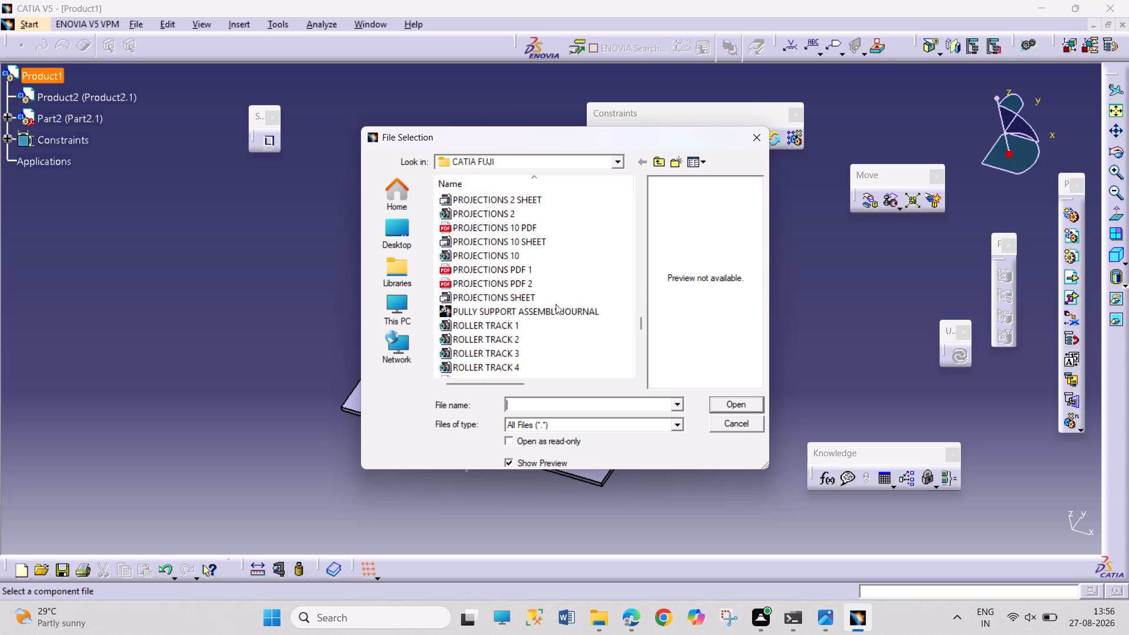
scroll(556, 304, "down", 6)
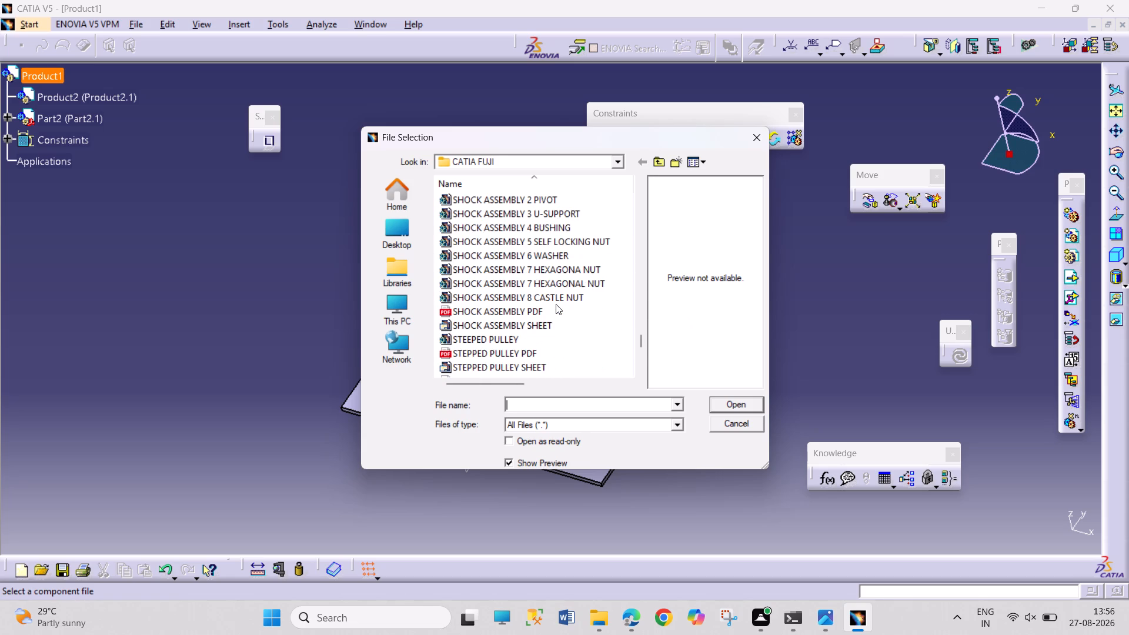
scroll(556, 304, "up", 3)
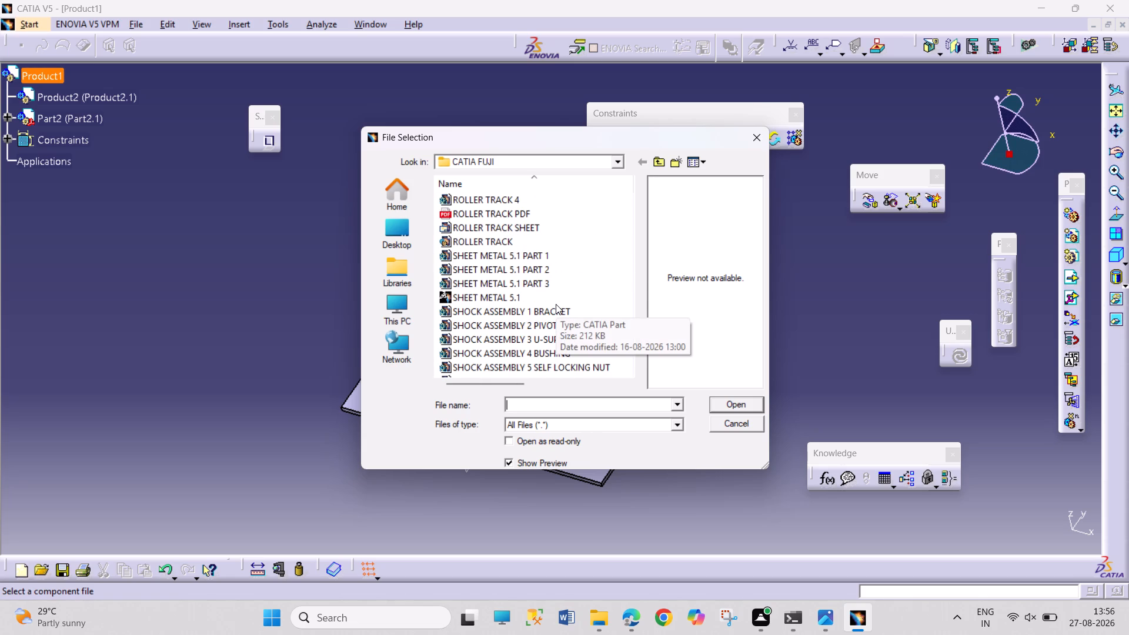
left_click(562, 270)
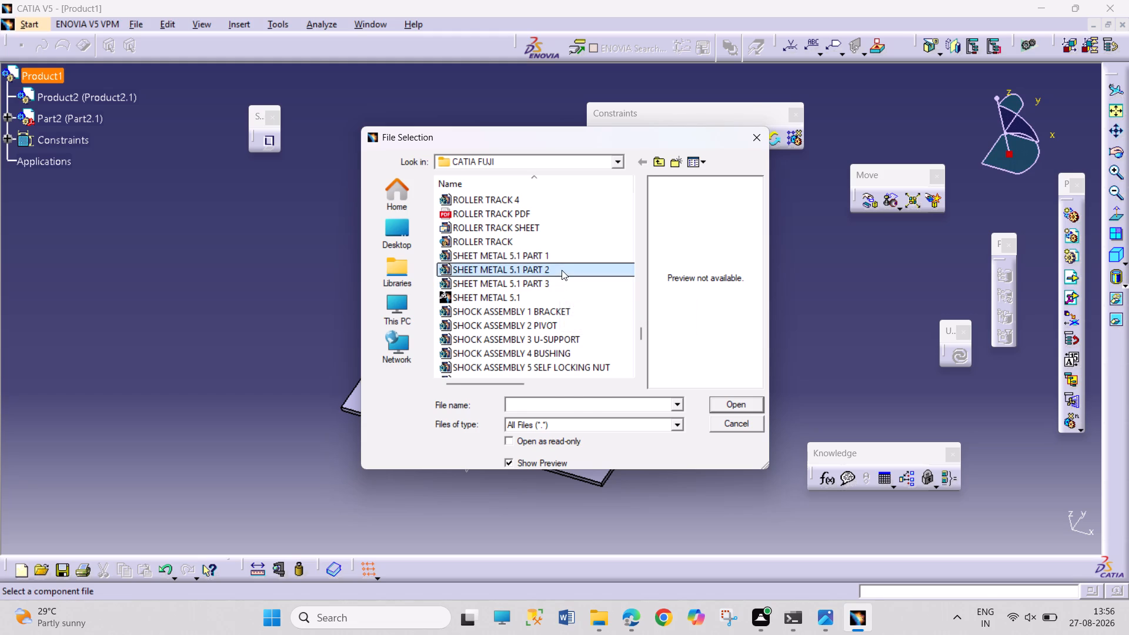
left_click(729, 404)
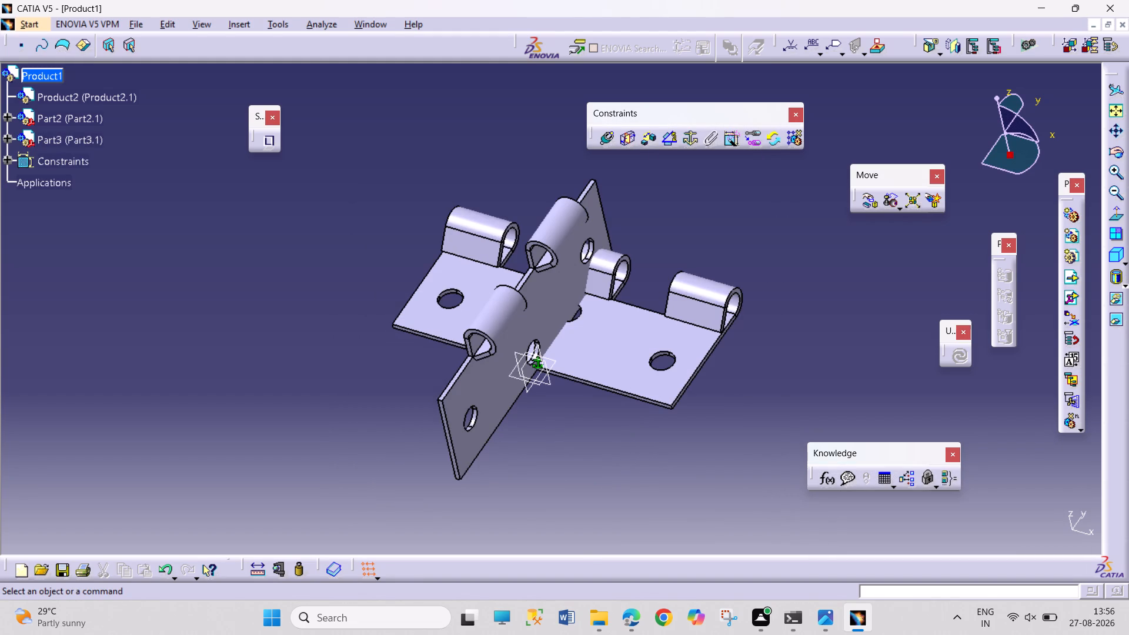
Rotate the newly inserted leaf around the long straight edge of the fixed leaf using Manipulation's drag around any axis.
left_click(876, 205)
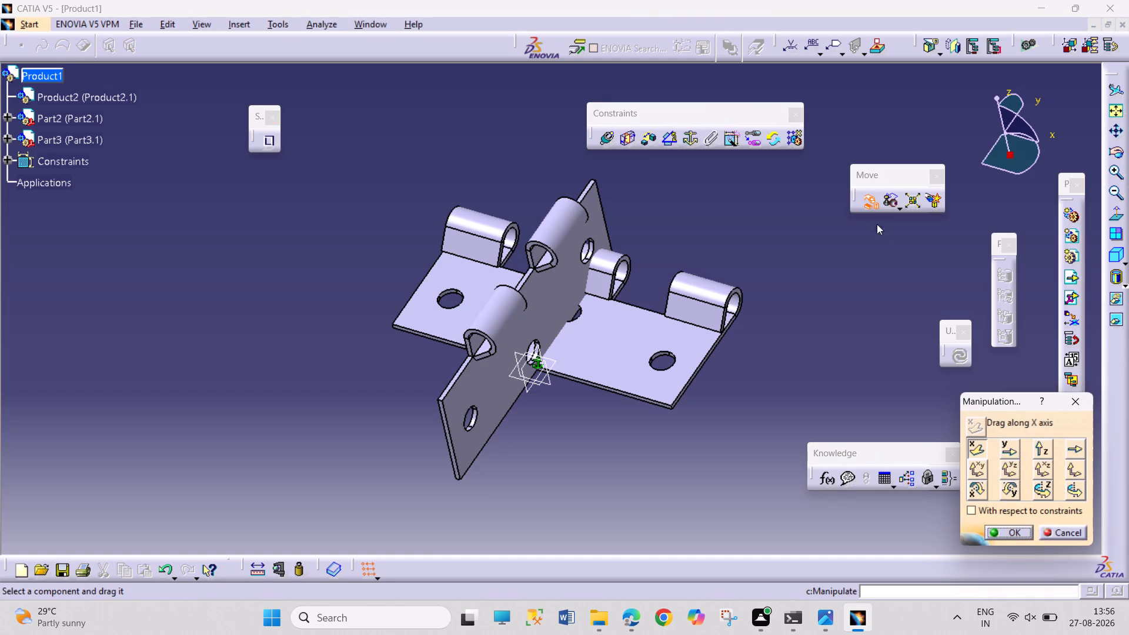
left_click(1067, 490)
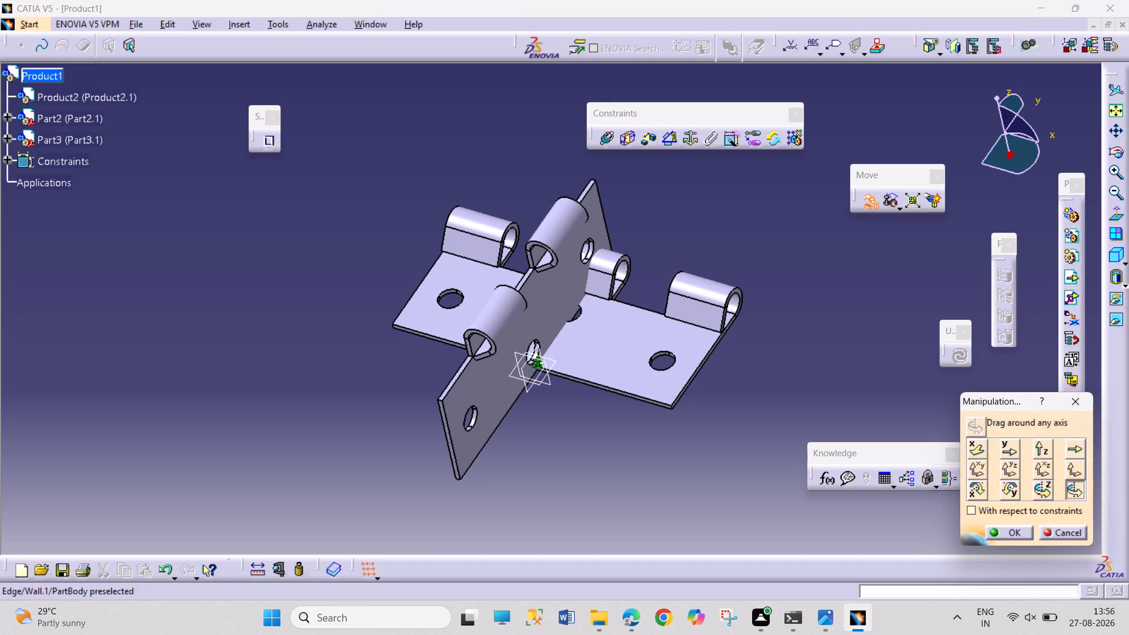
left_click(604, 383)
left_click_drag(490, 413, 463, 176)
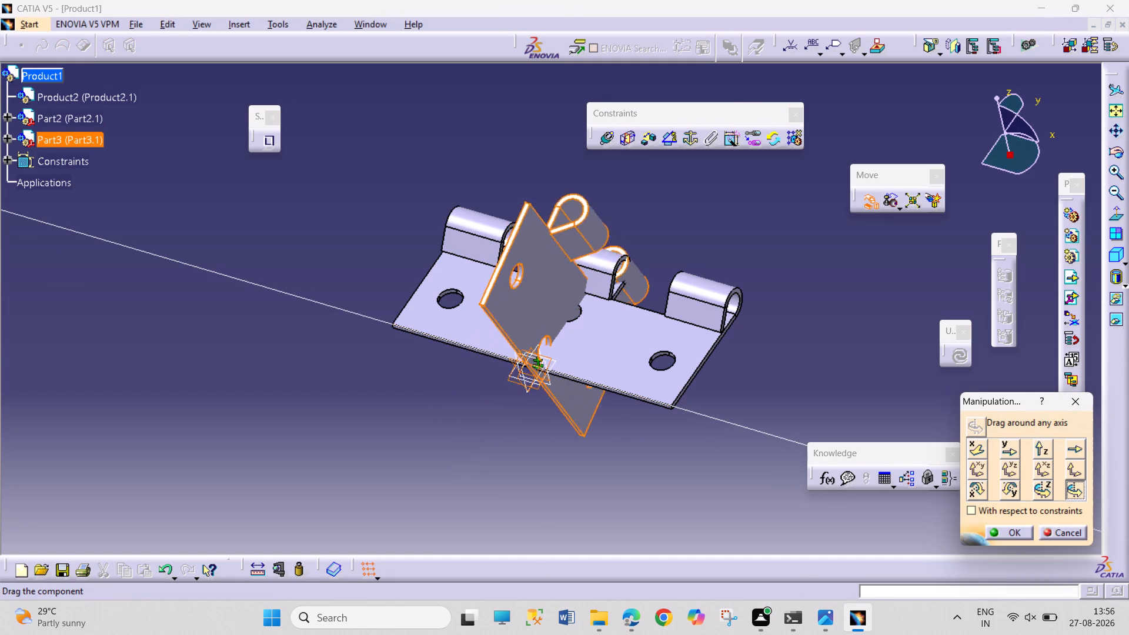
left_click_drag(463, 176, 441, 301)
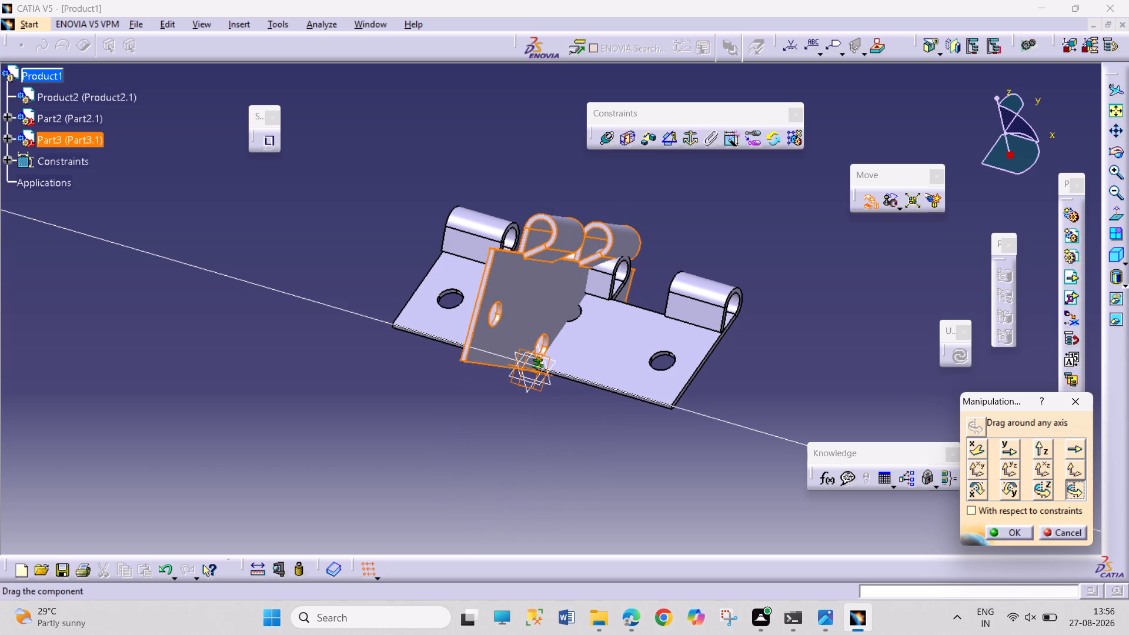
left_click_drag(441, 301, 441, 302)
Rotate the second leaf around the fixed leaf's short end edge so it swings clear of the fixed leaf, and finish the manipulation.
left_click(1065, 493)
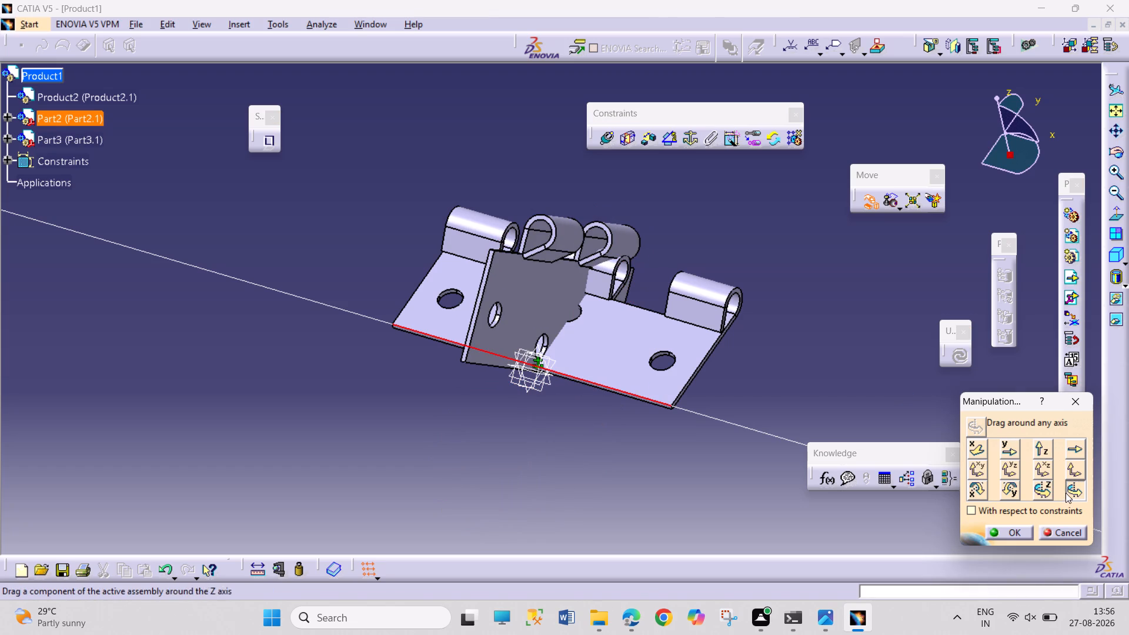
left_click(1068, 473)
left_click(1071, 487)
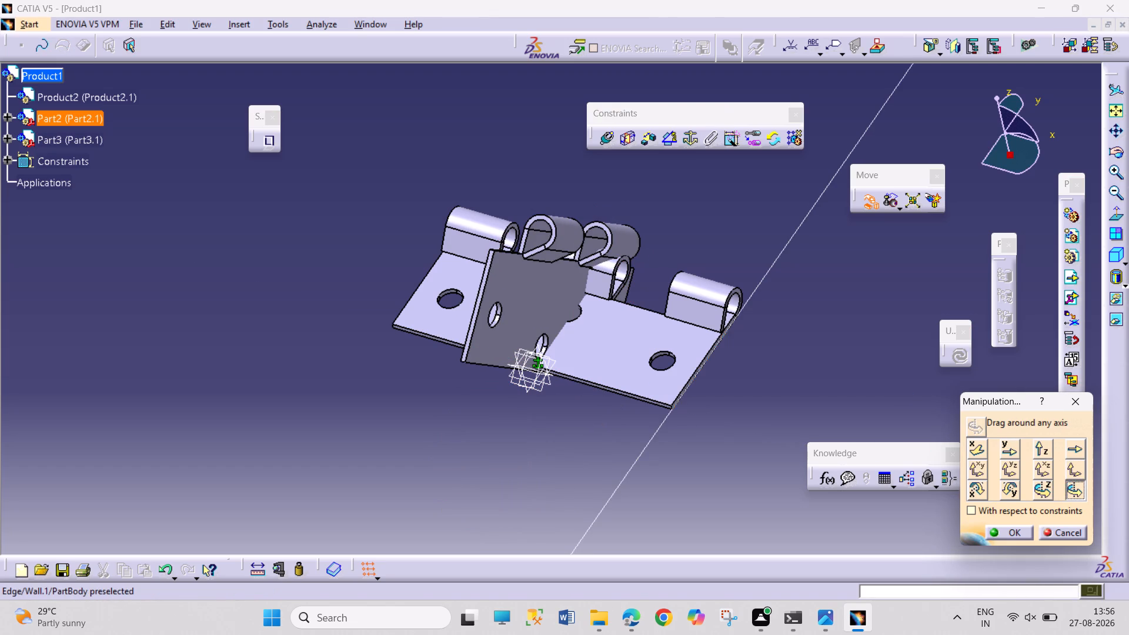
left_click(694, 373)
left_click_drag(616, 242, 602, 278)
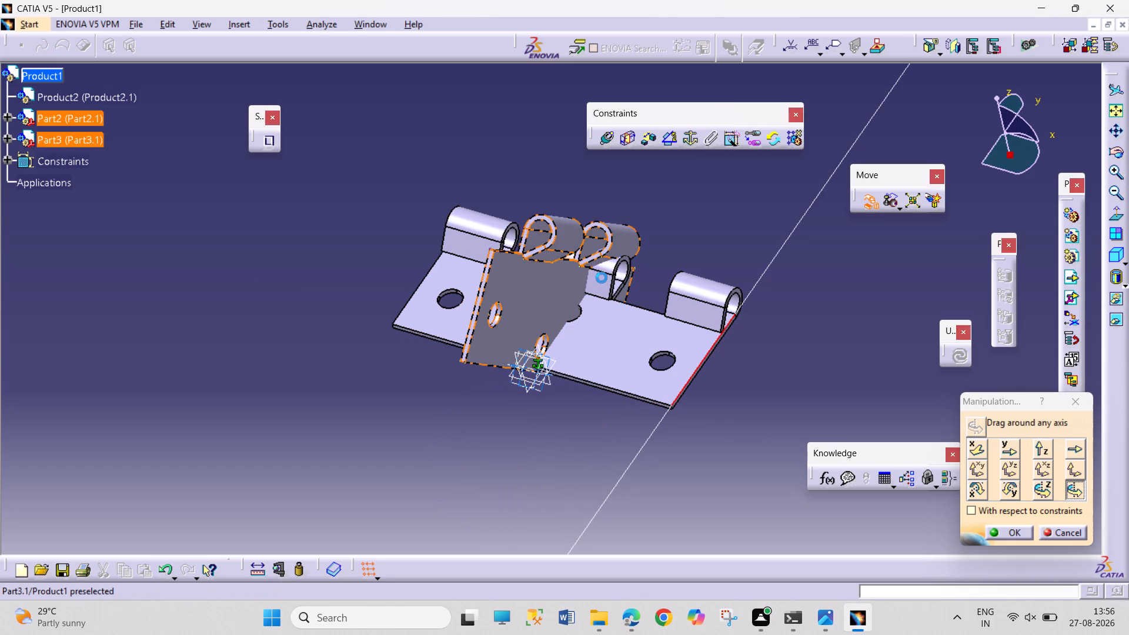
left_click_drag(602, 278, 741, 267)
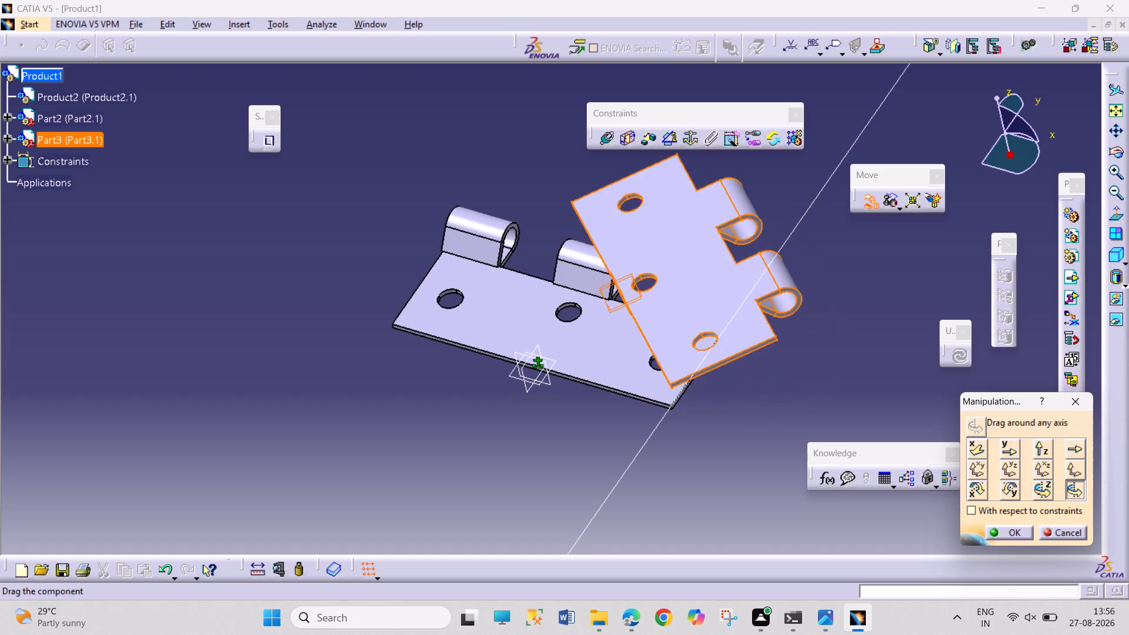
left_click_drag(741, 267, 753, 289)
left_click(1012, 534)
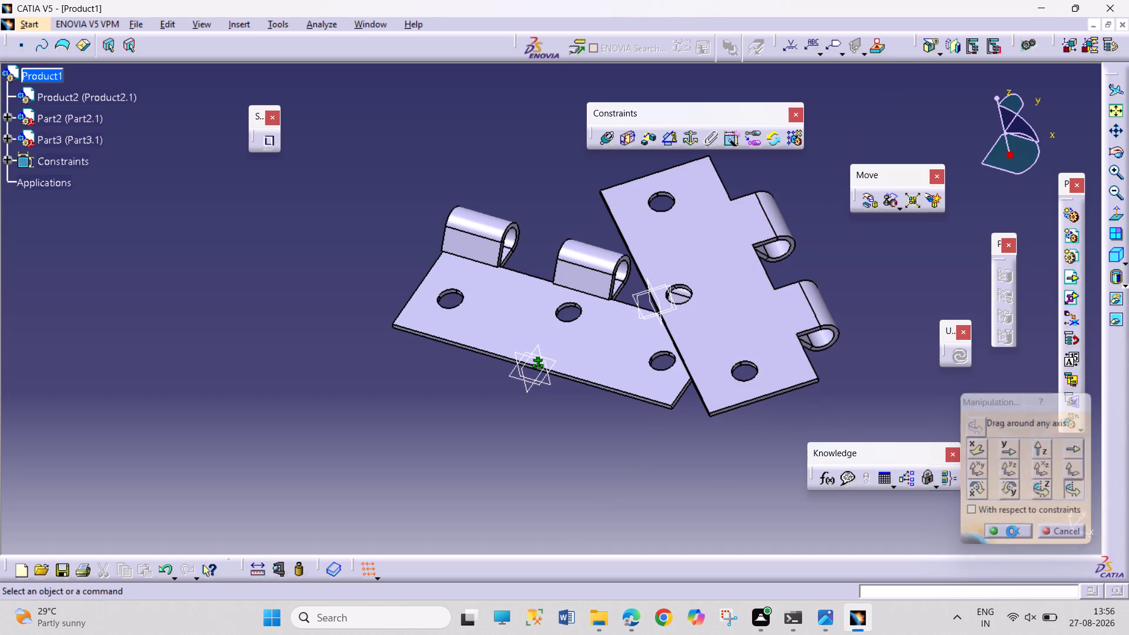
Apply a Coincidence constraint between the knuckle axes of the fixed leaf and the second leaf, and update the assembly.
middle_click_drag(754, 470, 752, 448, "ctrl")
middle_click_drag(752, 448, 750, 447)
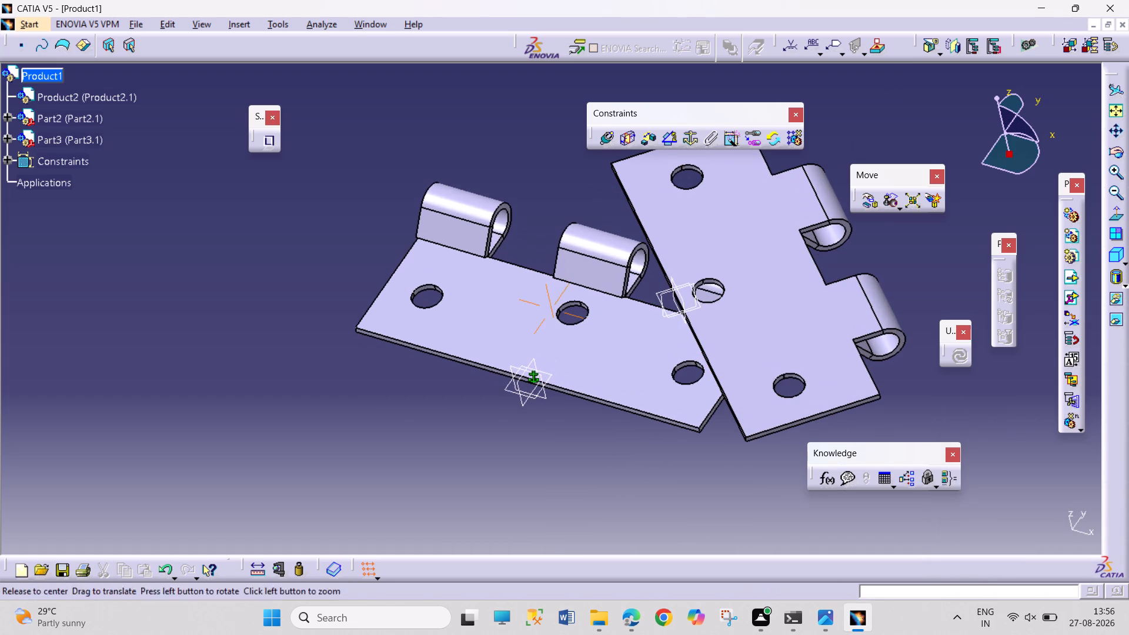
middle_click_drag(750, 447, 687, 496)
left_click(600, 146)
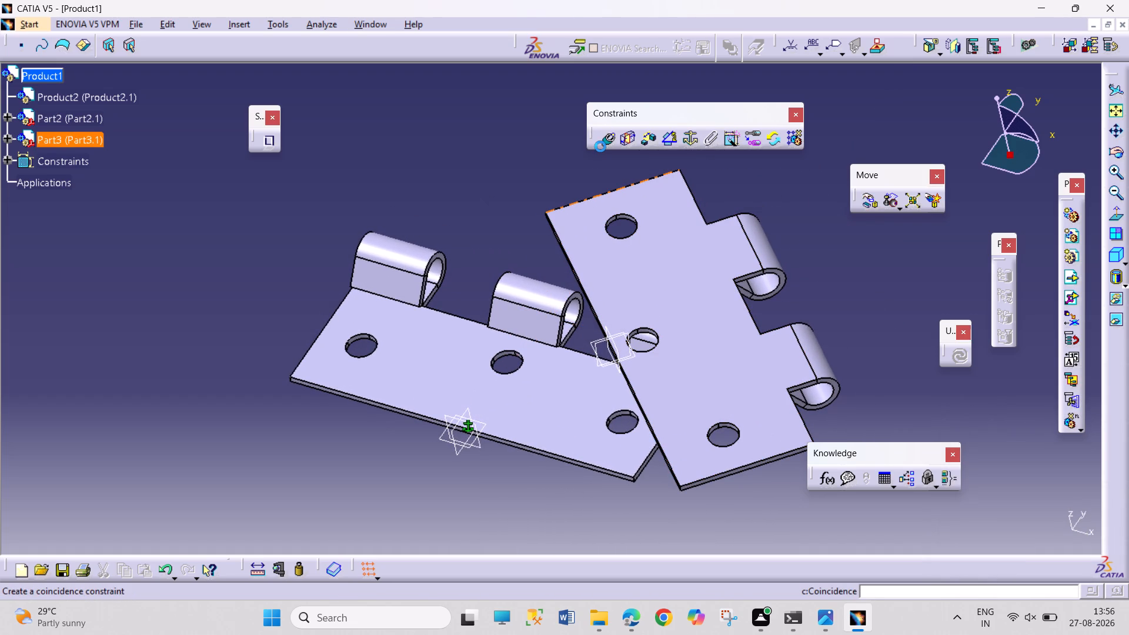
left_click(433, 276)
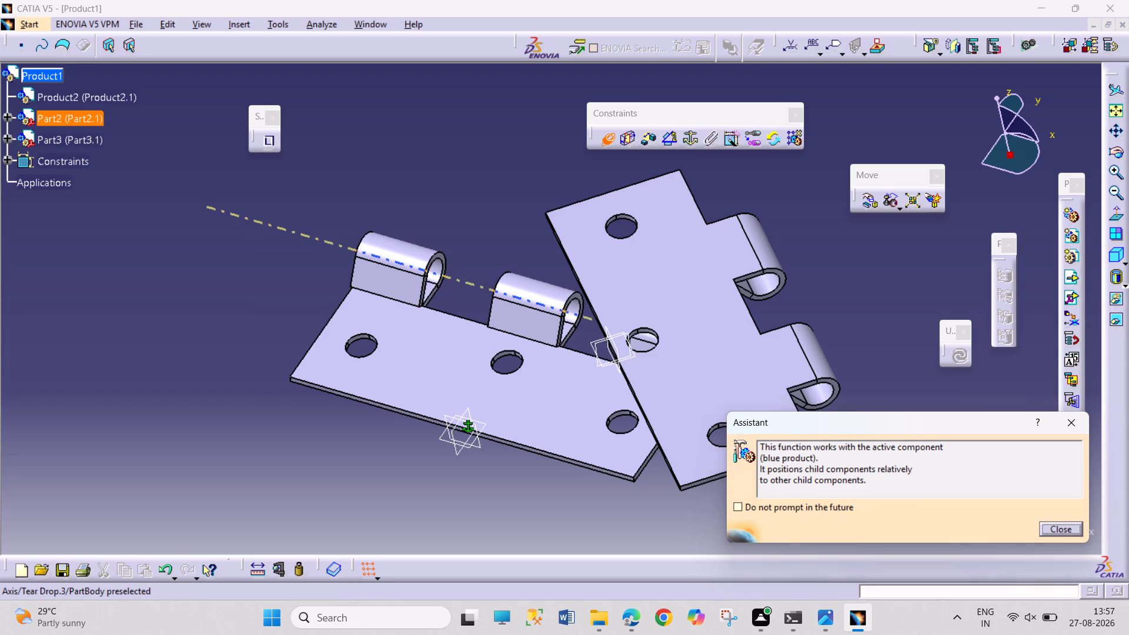
left_click(758, 289)
left_click(954, 360)
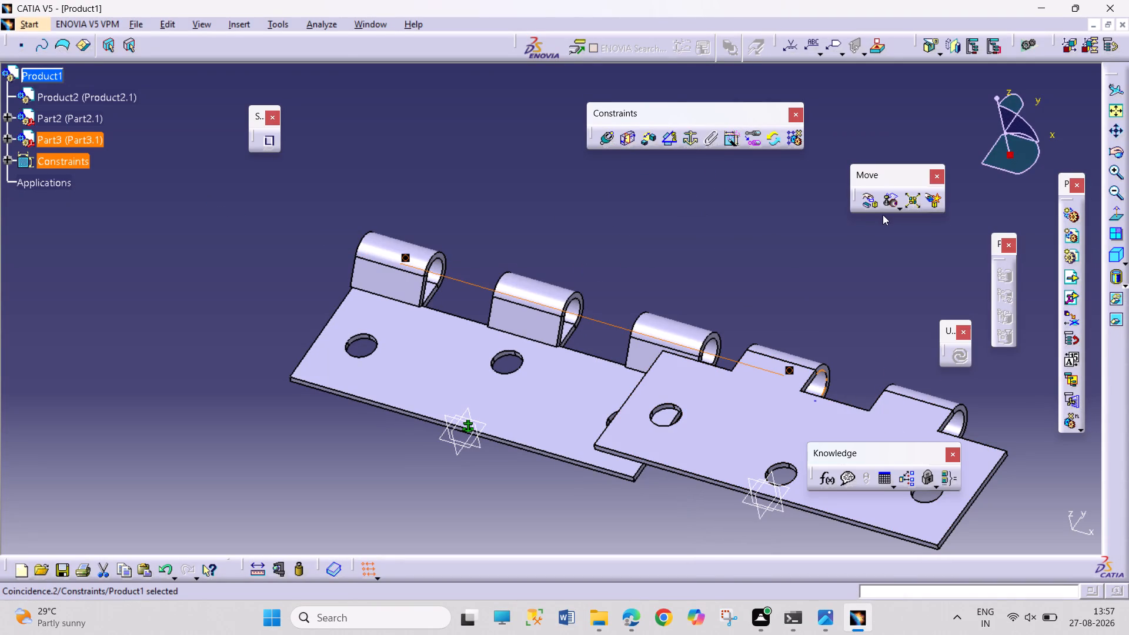
Rotate the second leaf with Manipulation, slightly around the fixed leaf's short end edge and further around its long straight edge to flip it.
left_click(610, 138)
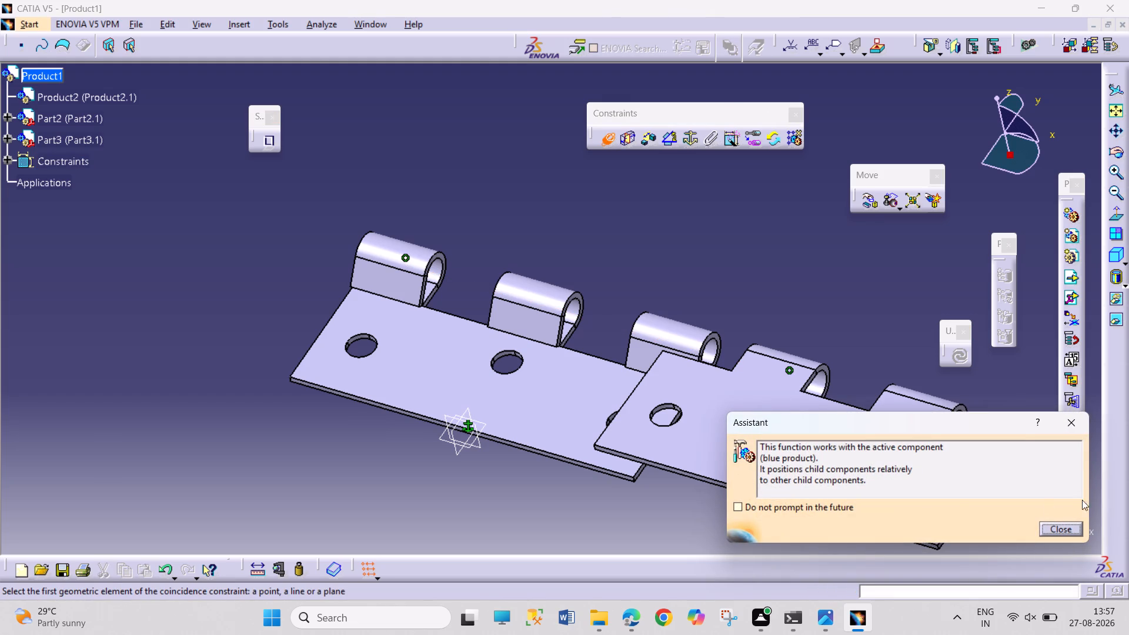
left_click(1065, 430)
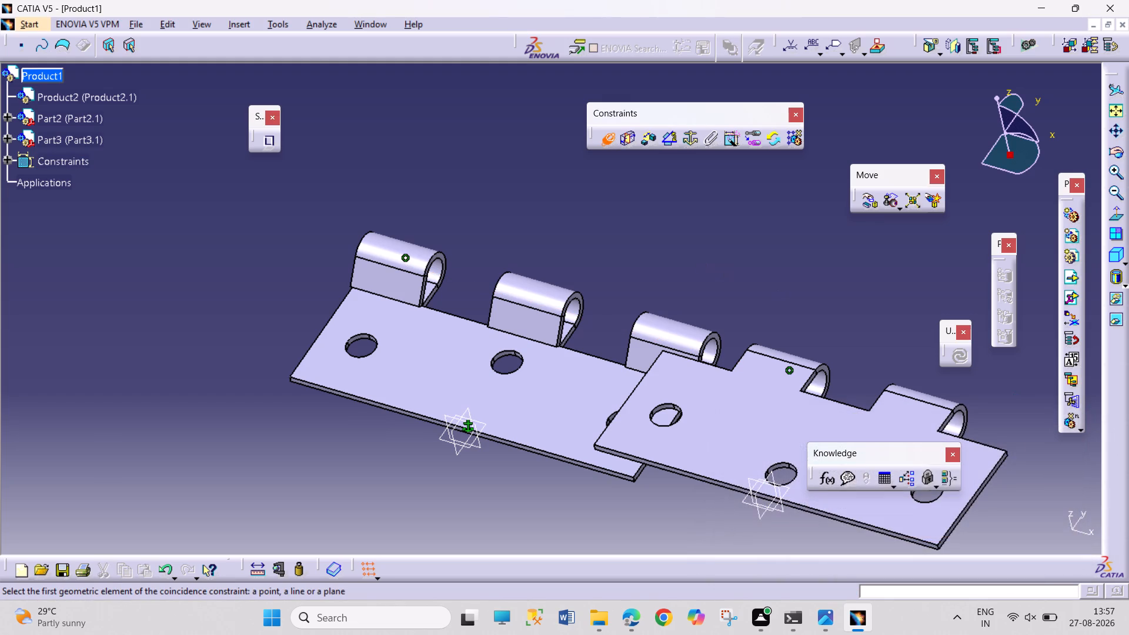
left_click(862, 199)
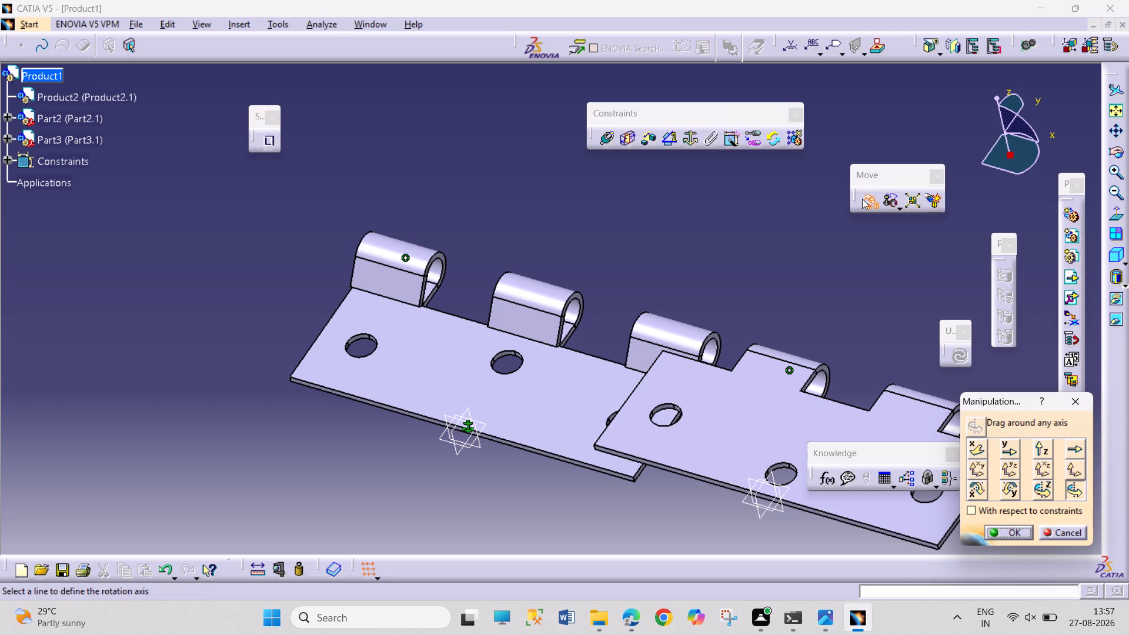
left_click(1069, 492)
left_click(1077, 489)
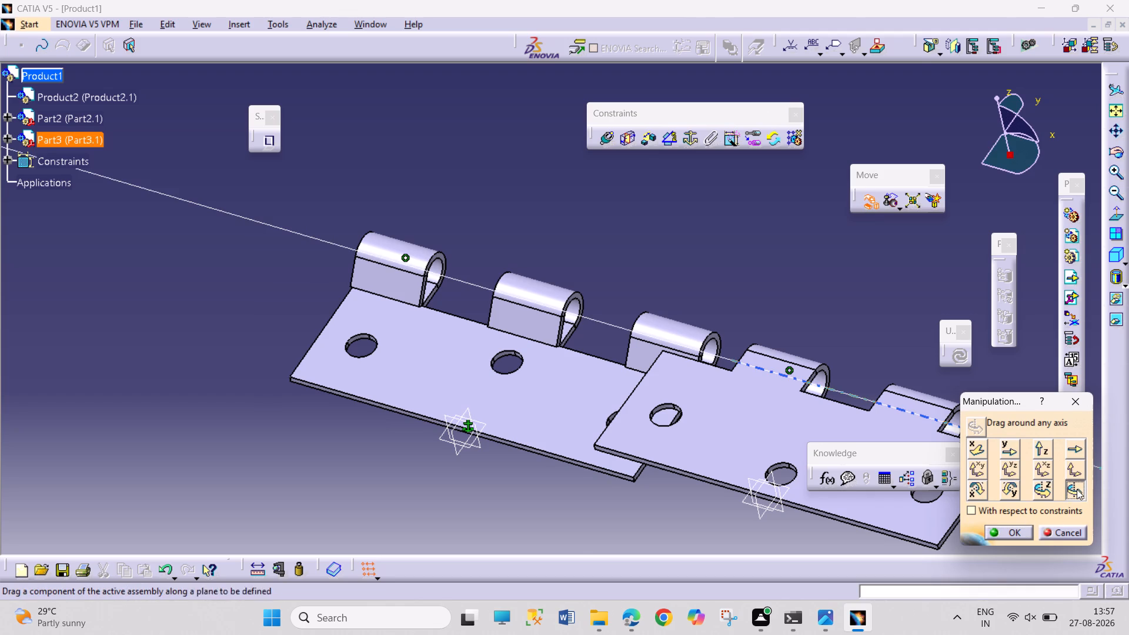
left_click(633, 472)
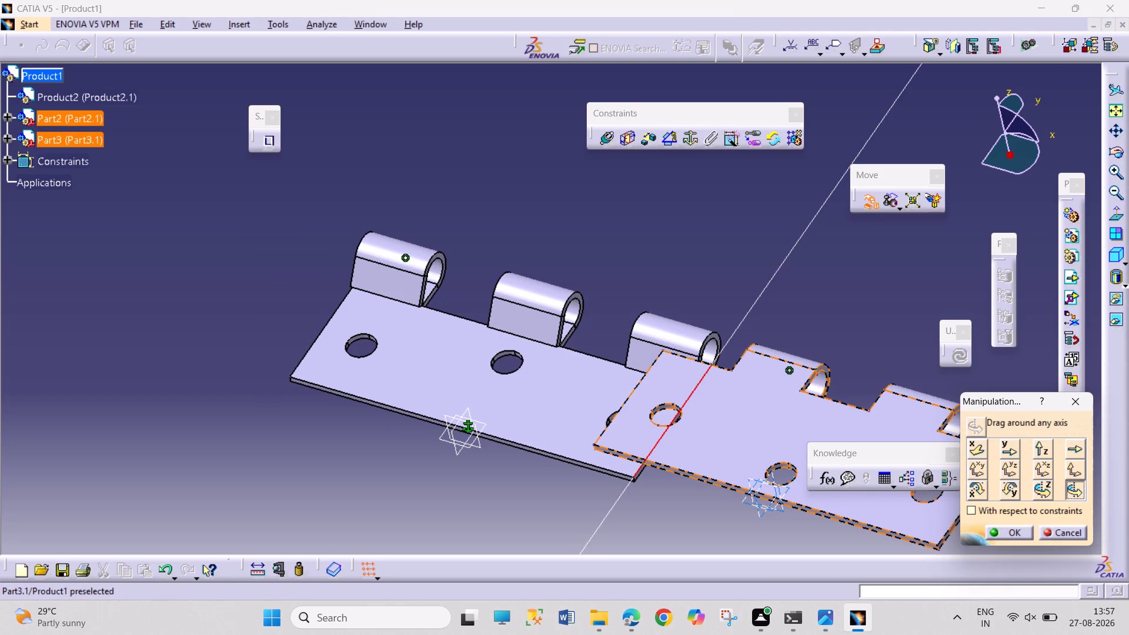
left_click_drag(694, 468, 730, 467)
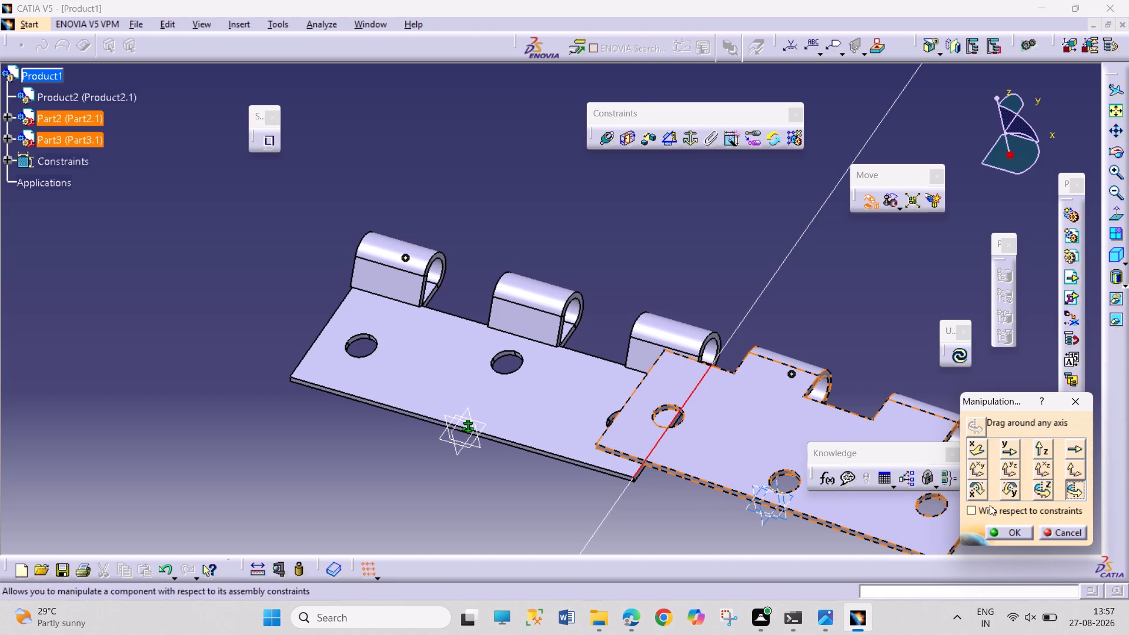
left_click(1075, 467)
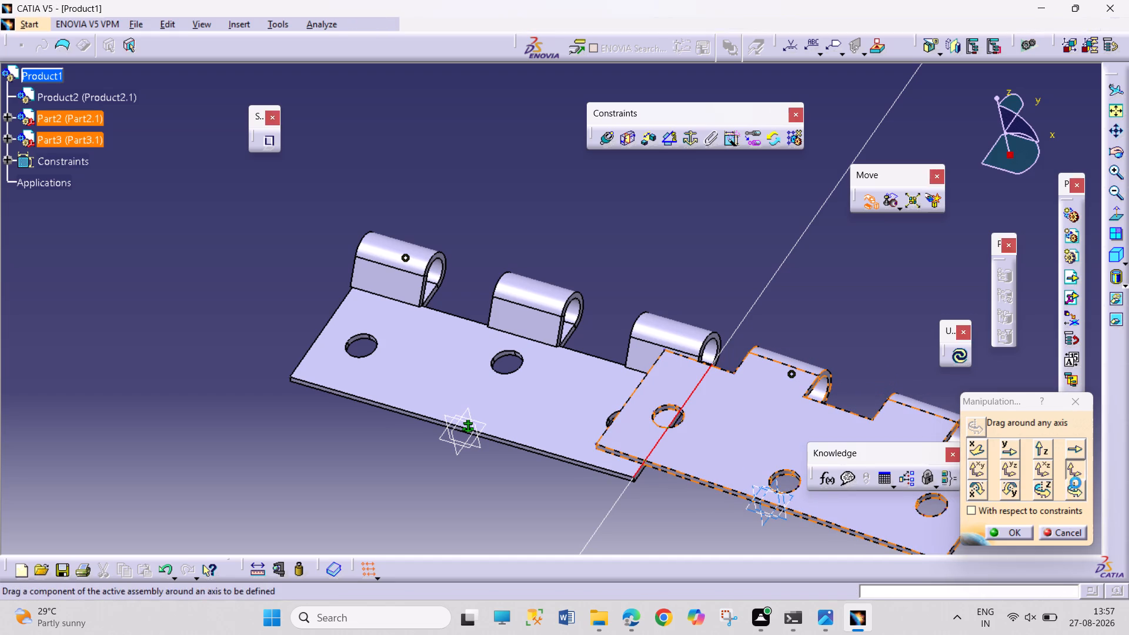
left_click(1075, 492)
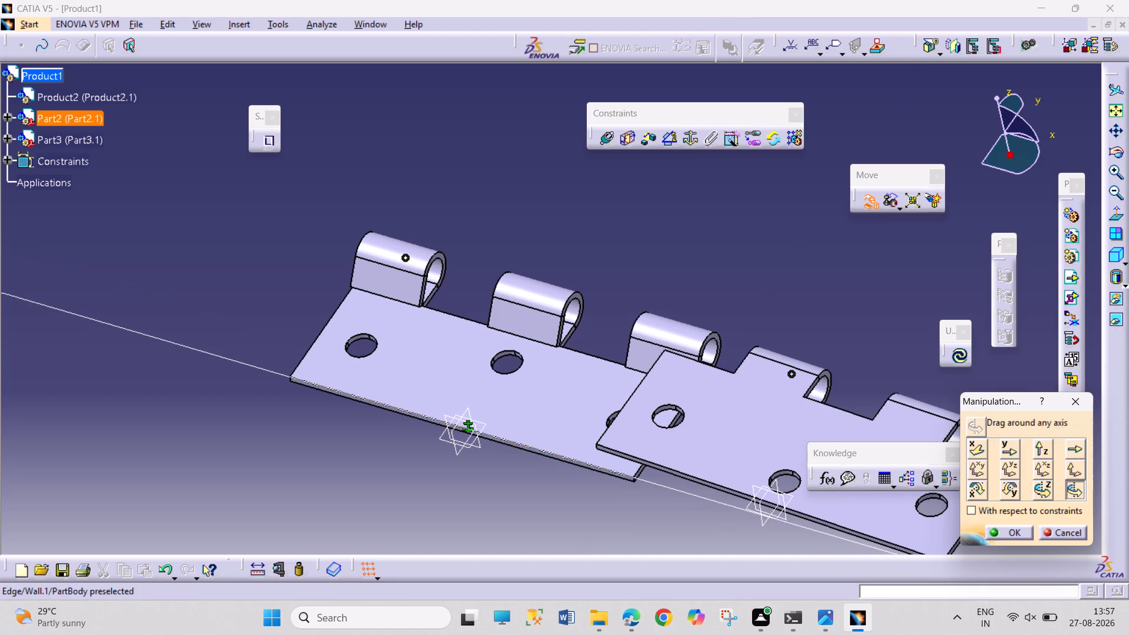
left_click(590, 469)
left_click_drag(694, 469, 733, 376)
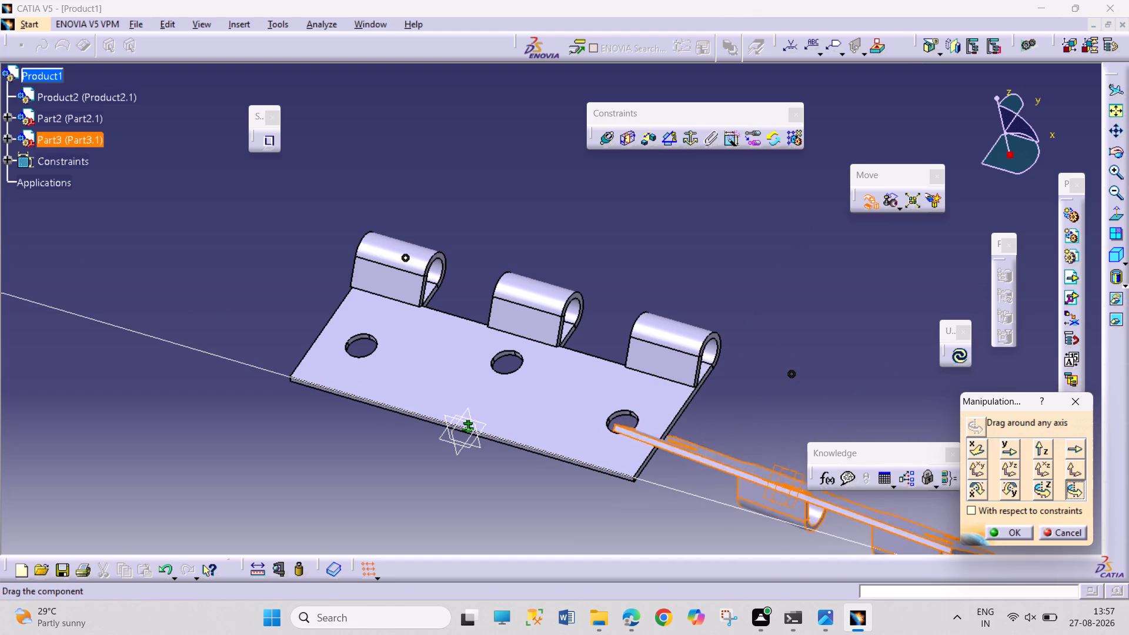
left_click_drag(733, 376, 779, 265)
left_click_drag(726, 479, 788, 357)
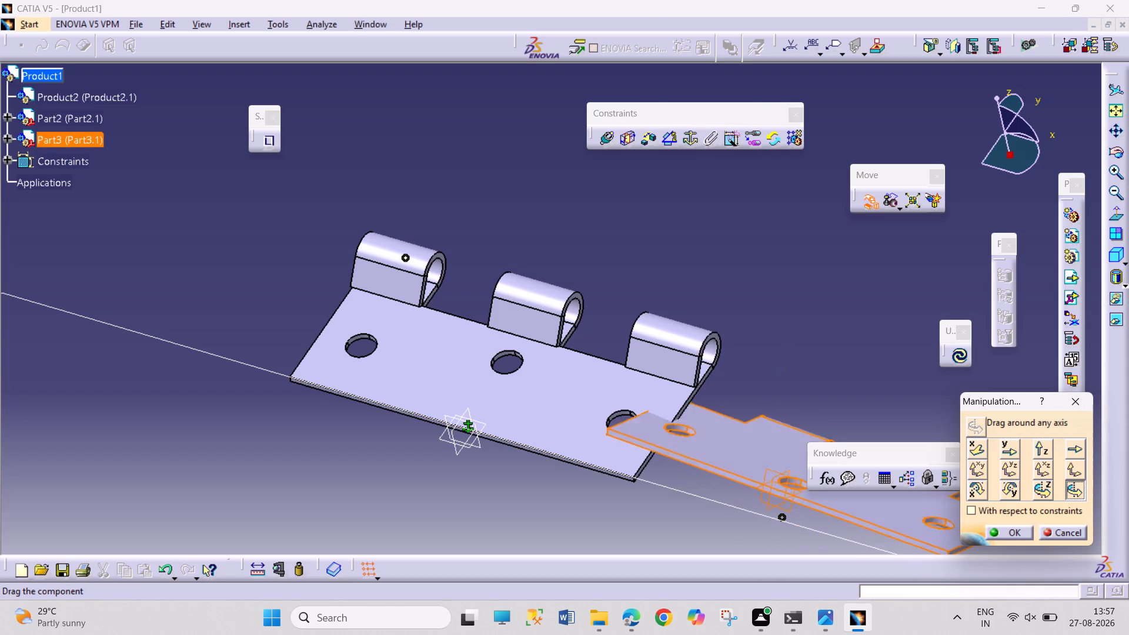
left_click_drag(788, 357, 736, 517)
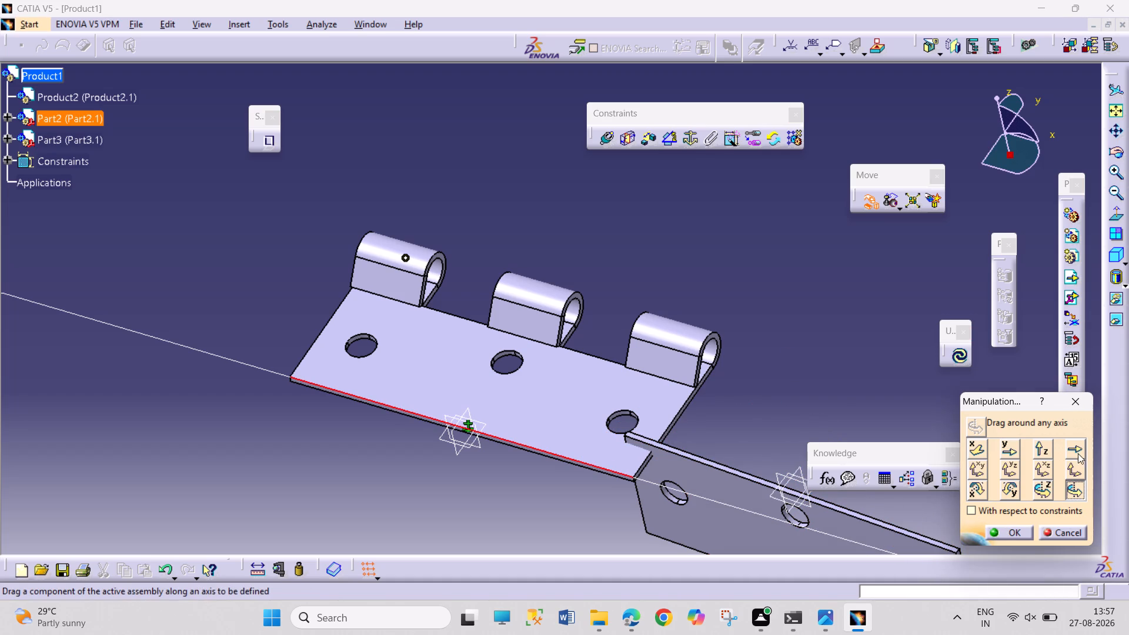
Translate the second leaf along the fixed leaf's thickness edge until it is clear of that leaf, finish the manipulation and update the assembly.
left_click(1074, 449)
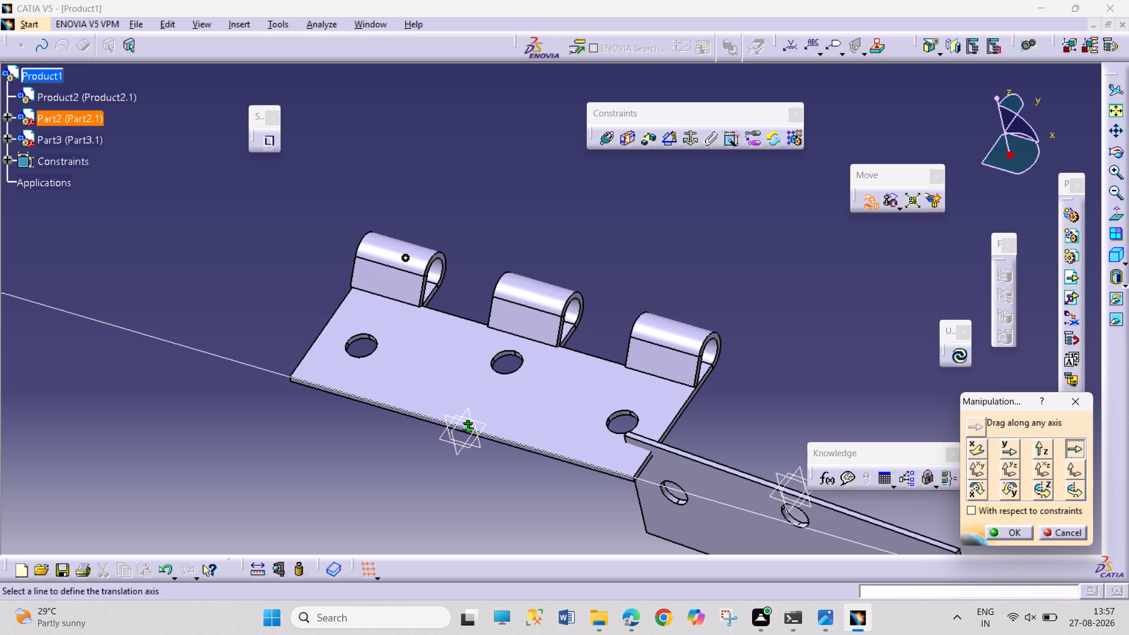
middle_click_drag(642, 507, 637, 492, "ctrl")
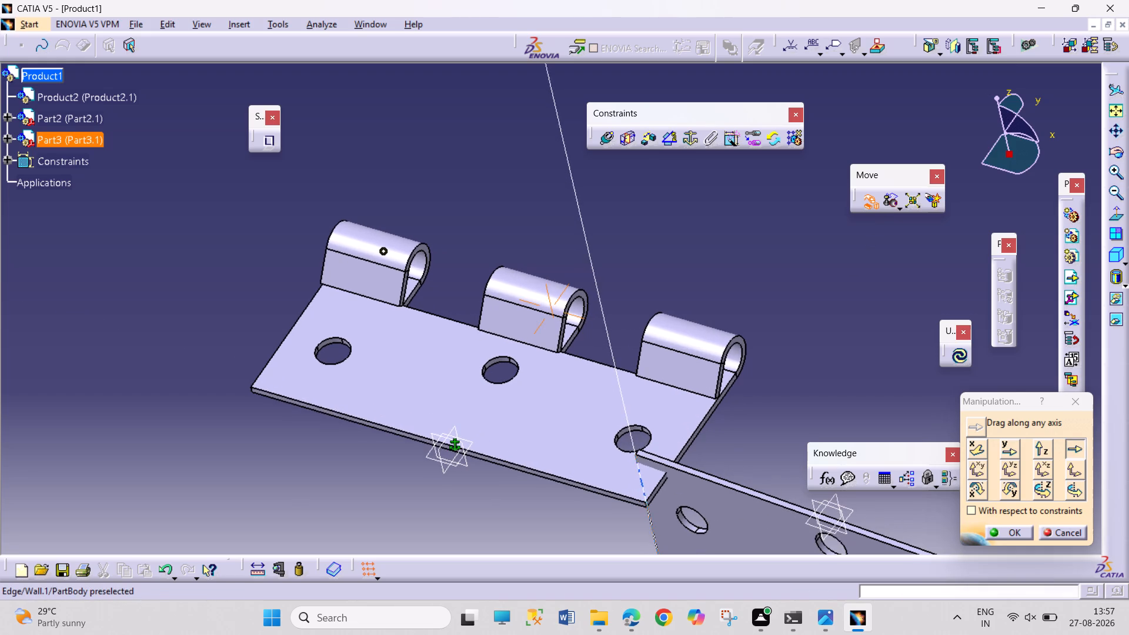
left_click(643, 507)
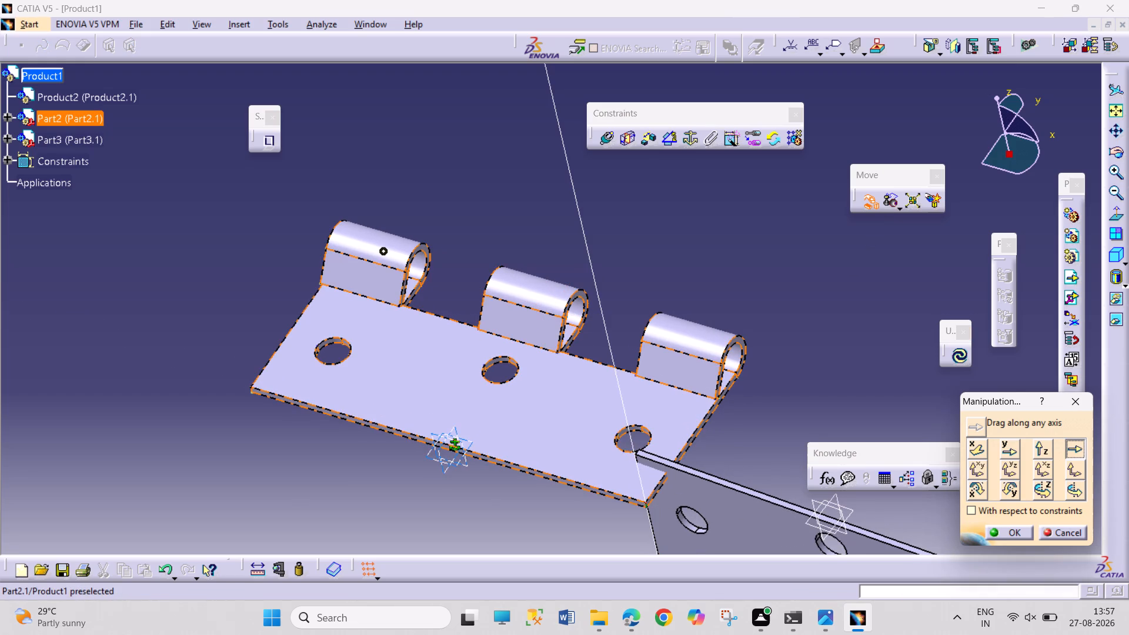
left_click_drag(766, 528, 731, 374)
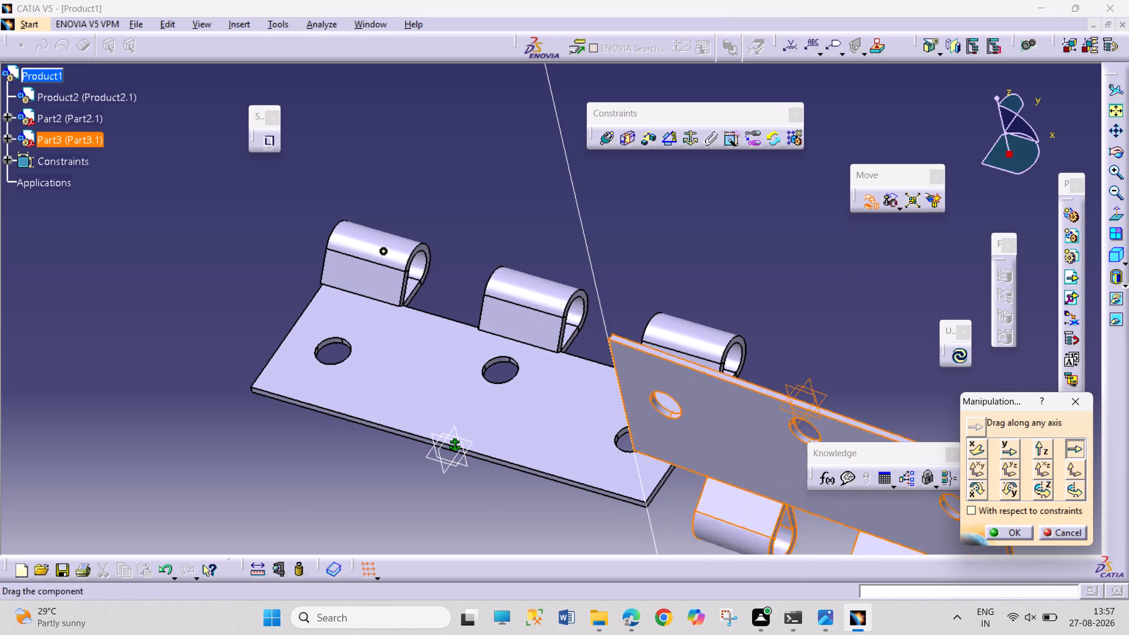
left_click_drag(731, 374, 562, 189)
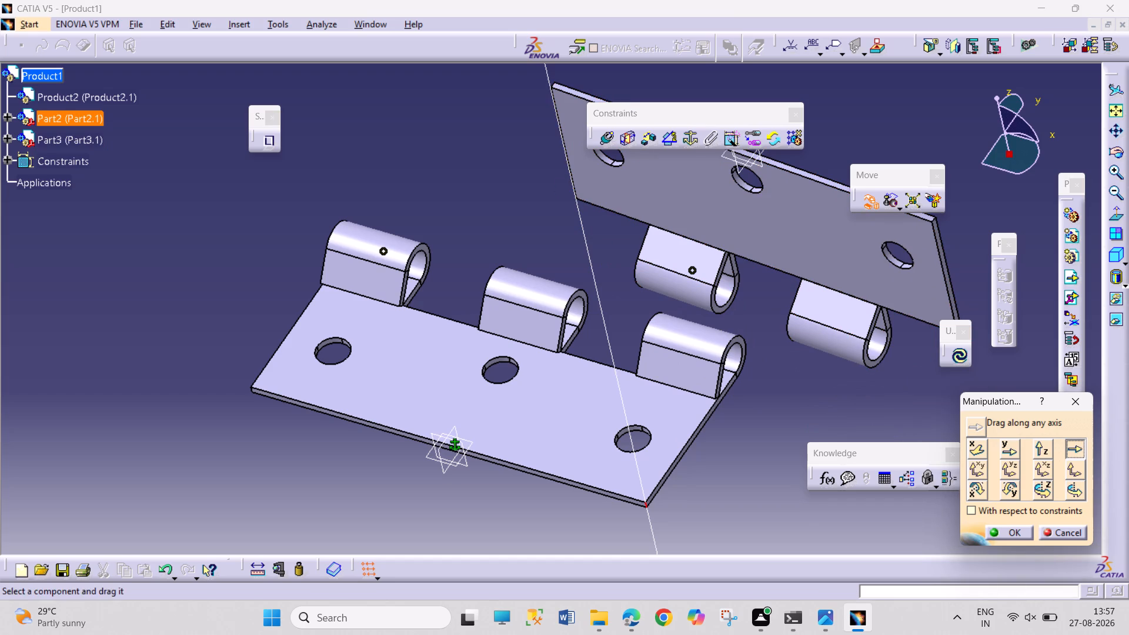
left_click(1006, 531)
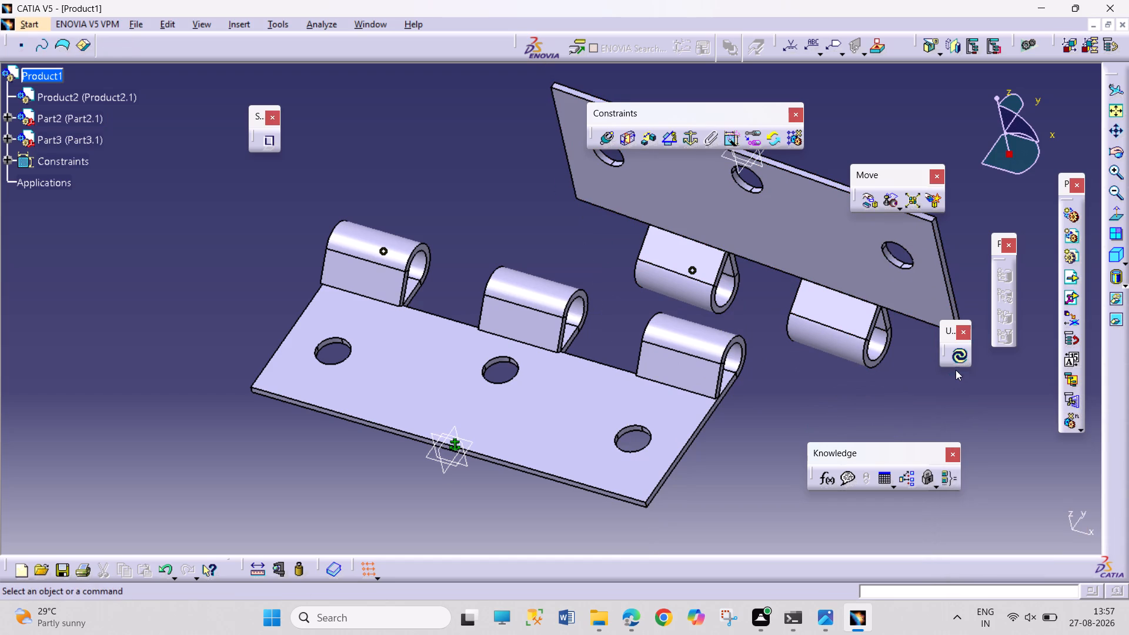
left_click(955, 353)
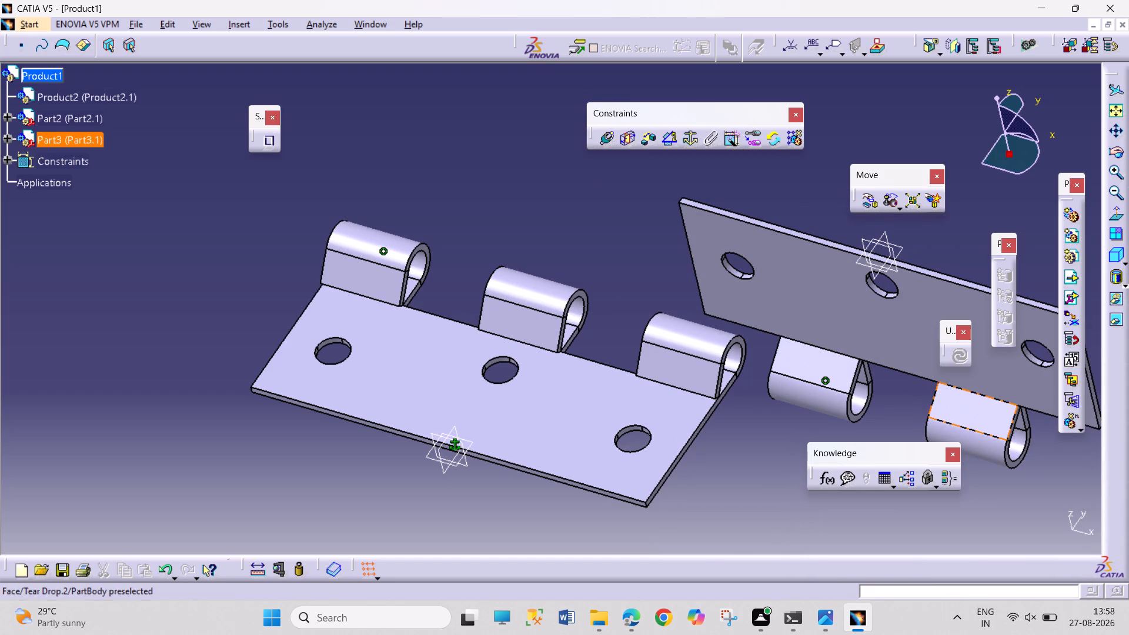
Apply a Coincidence constraint with Opposite orientation between the second leaf's first knuckle end face and the fixed leaf's end-knuckle inner face, and update.
middle_click_drag(924, 403, 916, 426, "ctrl")
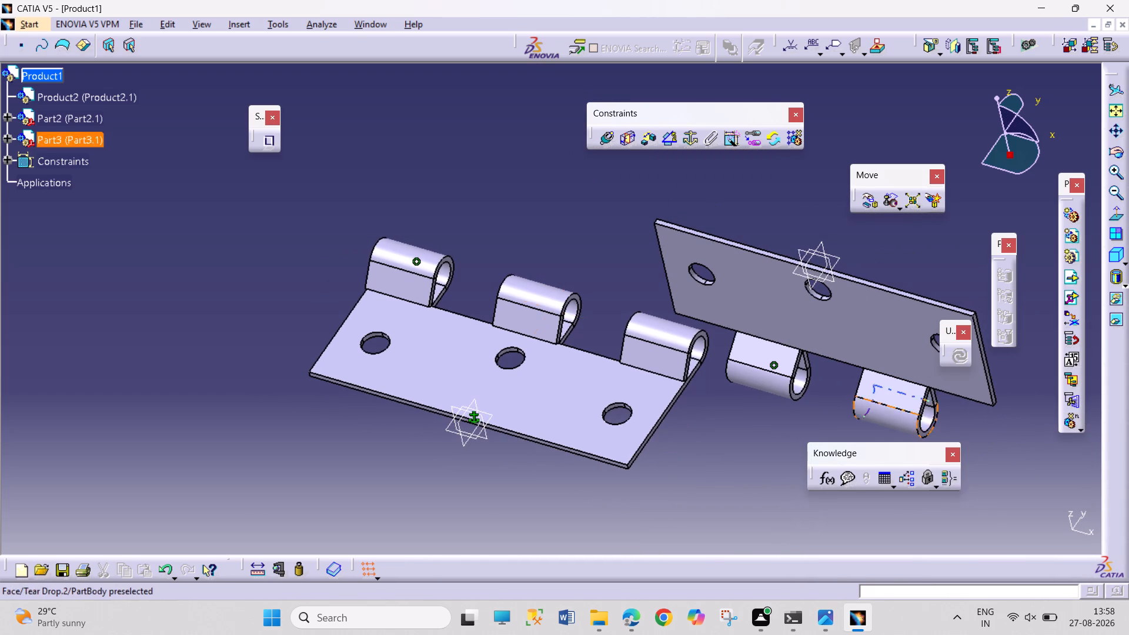
middle_click_drag(700, 362, 800, 409)
right_click_drag(704, 362, 800, 409)
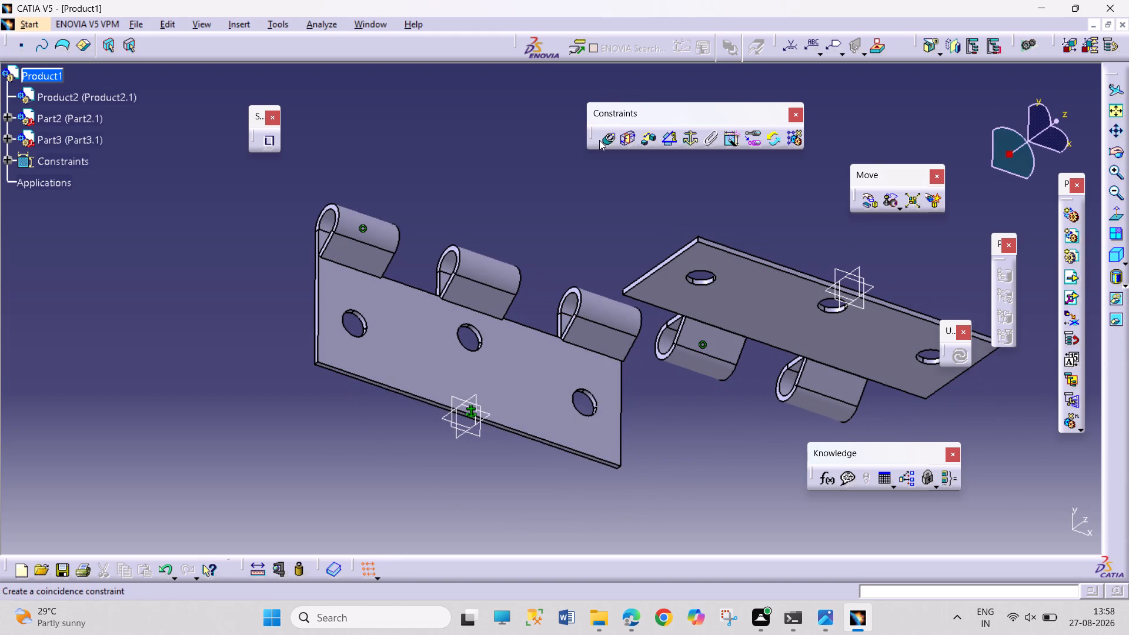
left_click(601, 140)
left_click(1061, 532)
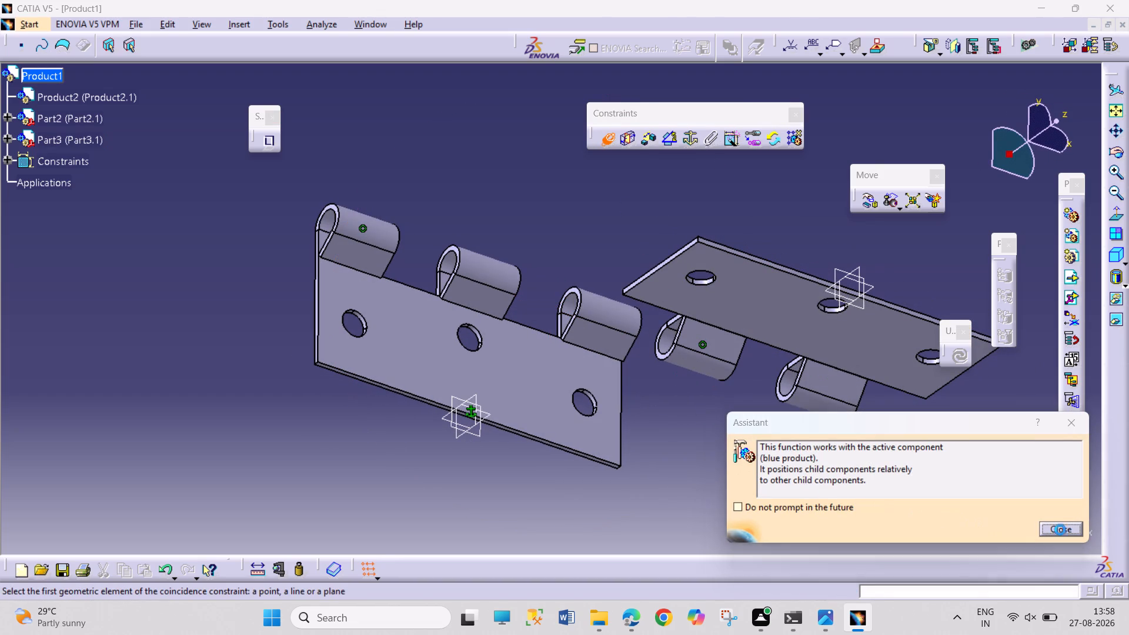
middle_click_drag(762, 425, 770, 389, "ctrl")
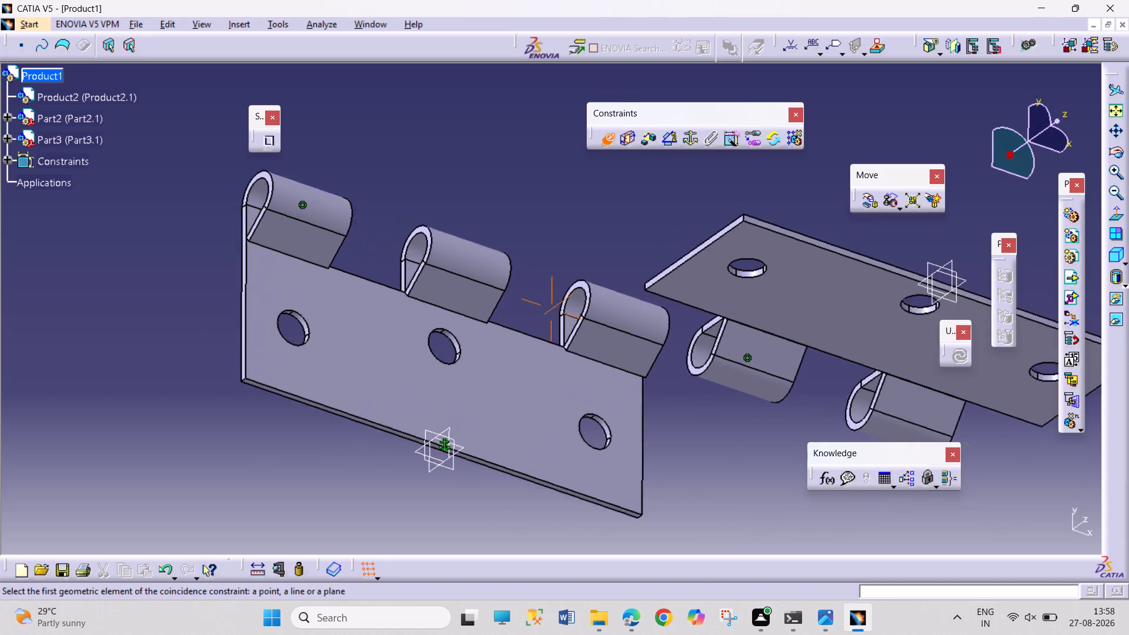
middle_click_drag(770, 389, 773, 375, "ctrl")
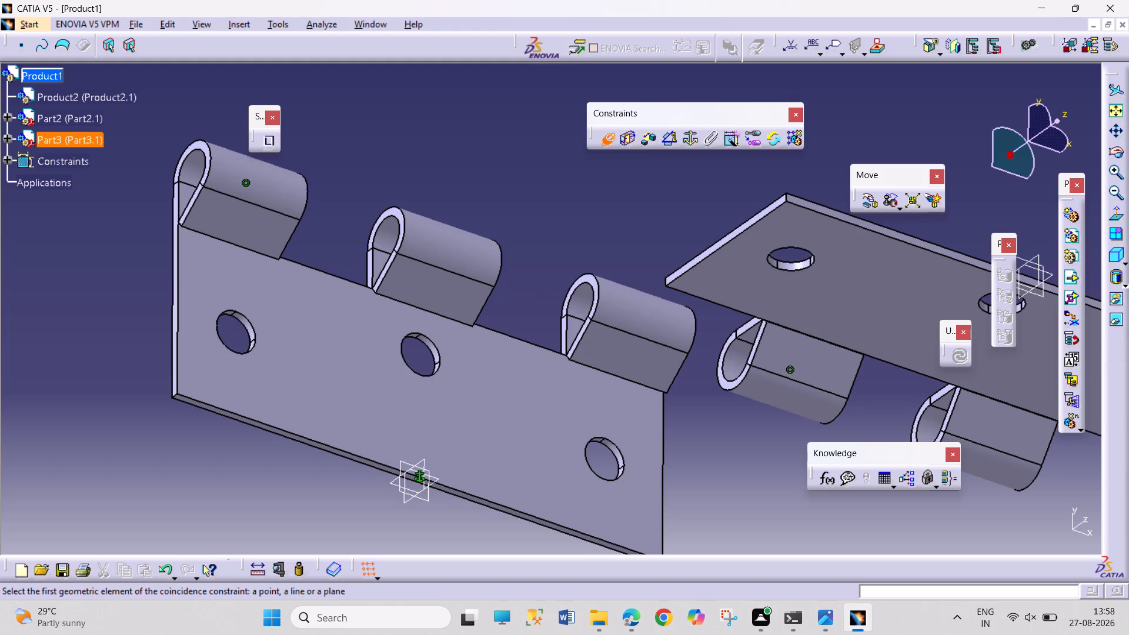
left_click(727, 385)
middle_click_drag(761, 467, 719, 436)
right_click_drag(760, 467, 707, 423)
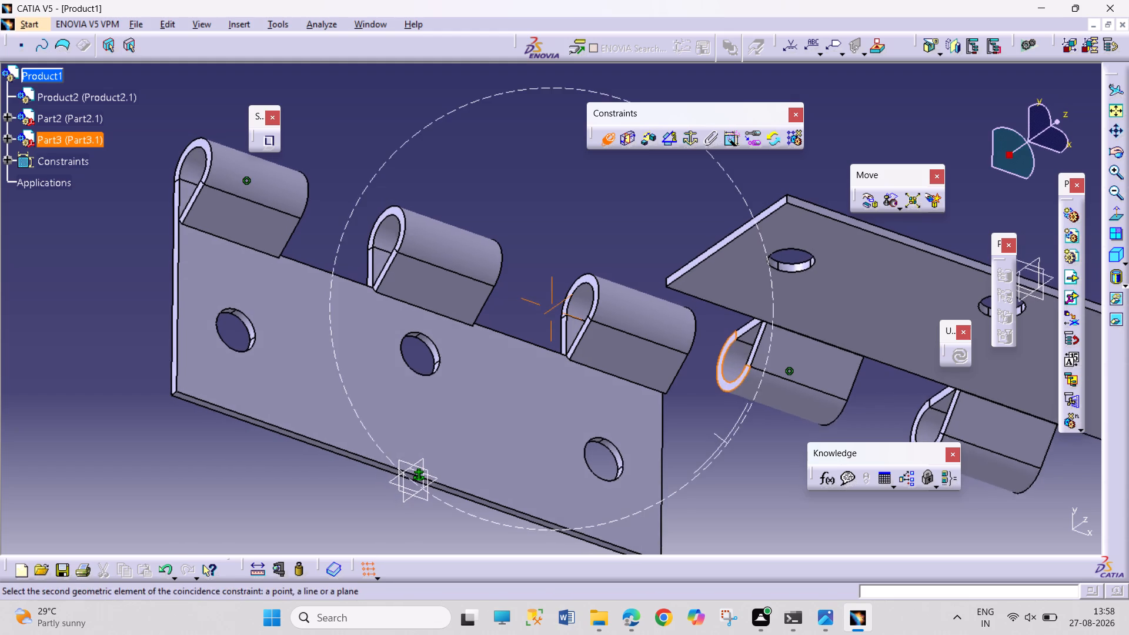
right_click_drag(707, 423, 551, 319)
middle_click_drag(619, 190, 432, 289)
right_click_drag(615, 190, 432, 289)
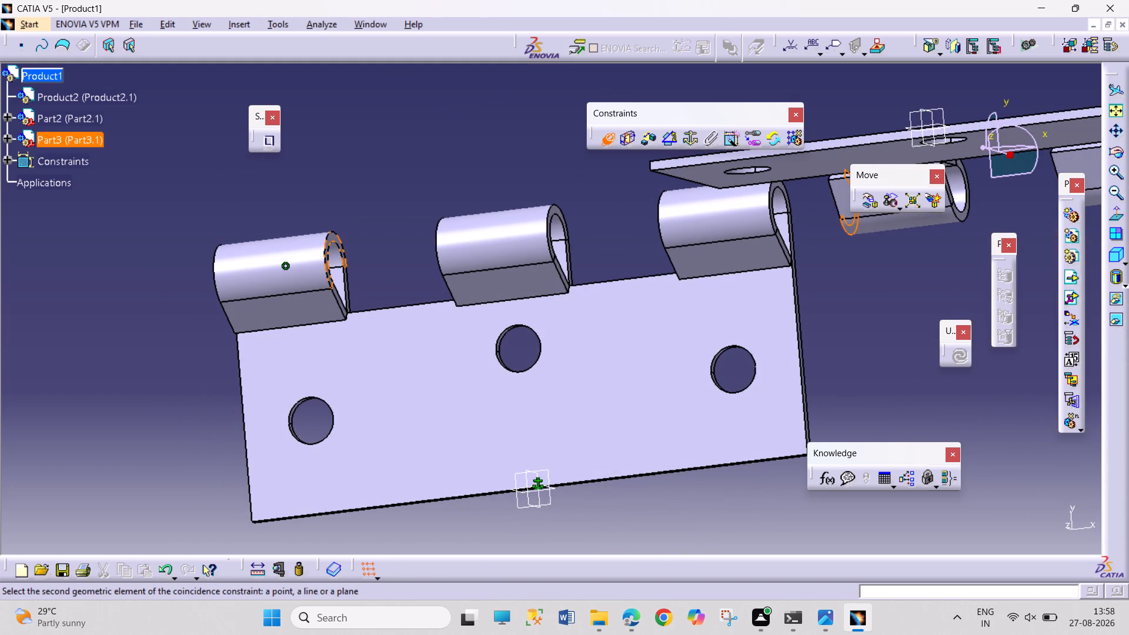
left_click(335, 235, "ctrl")
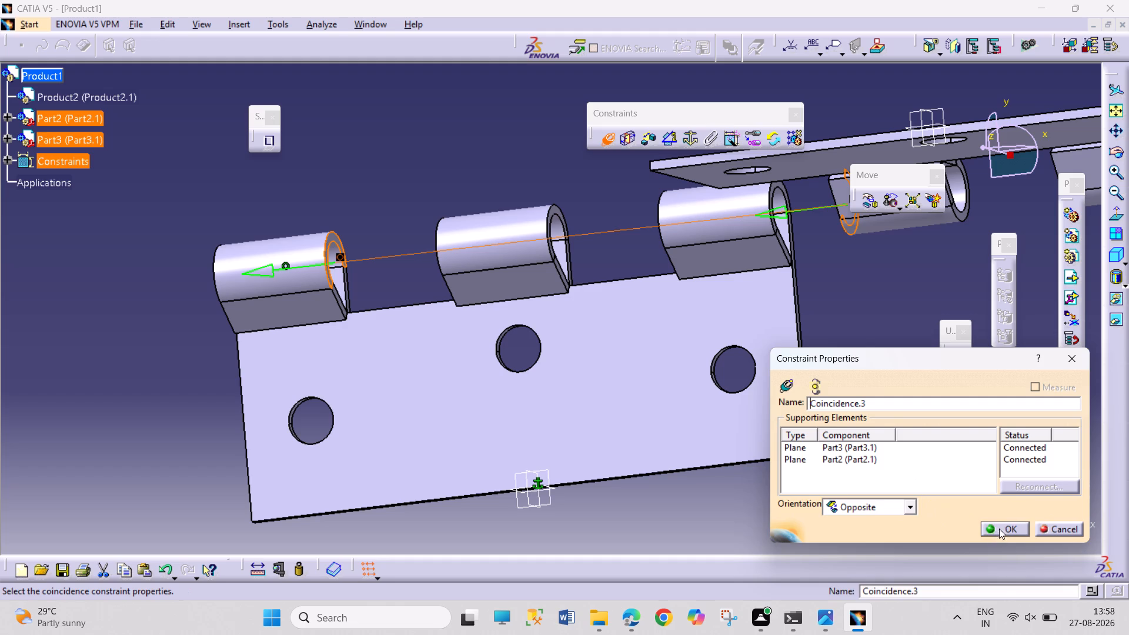
left_click(1000, 528)
left_click(957, 356)
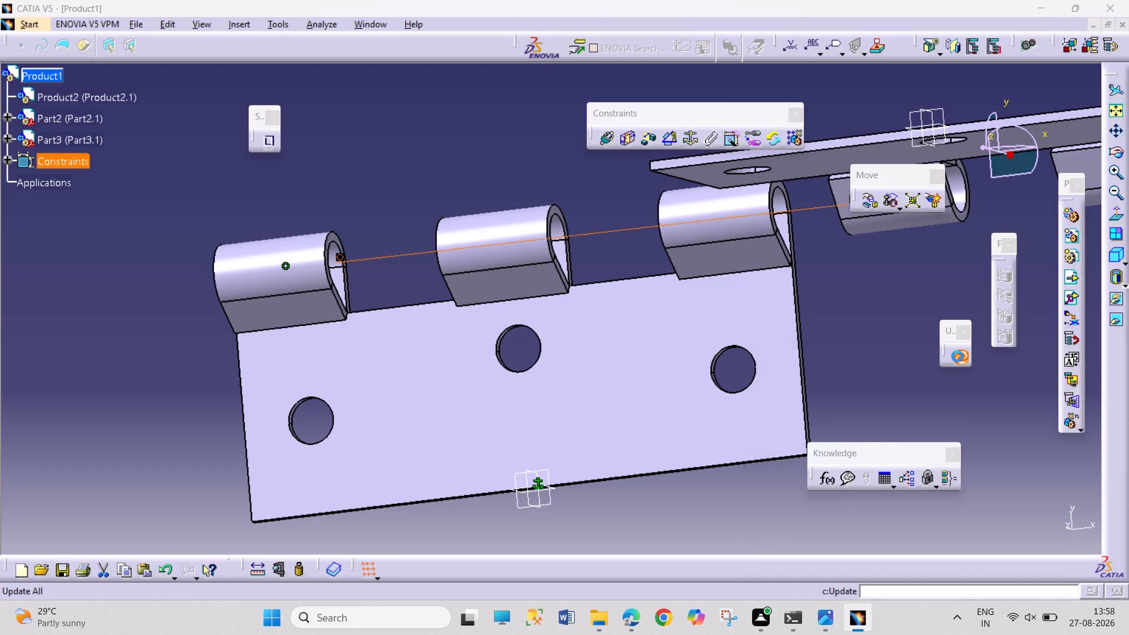
Examine how the two leaves' knuckles interlock from several angles, ending in the isometric view.
middle_click_drag(445, 516, 448, 512)
right_click_drag(446, 516, 448, 512)
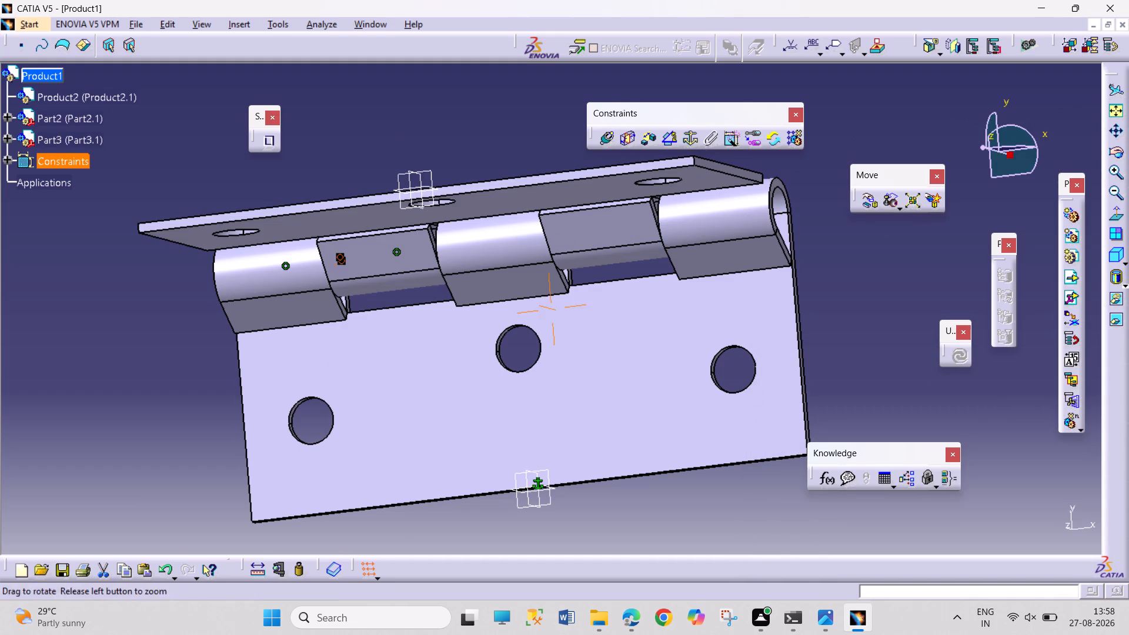
middle_click_drag(448, 512, 406, 322)
right_click_drag(448, 512, 406, 322)
middle_click_drag(869, 340, 850, 350, "ctrl")
middle_click_drag(853, 350, 807, 357)
right_click_drag(853, 350, 807, 357)
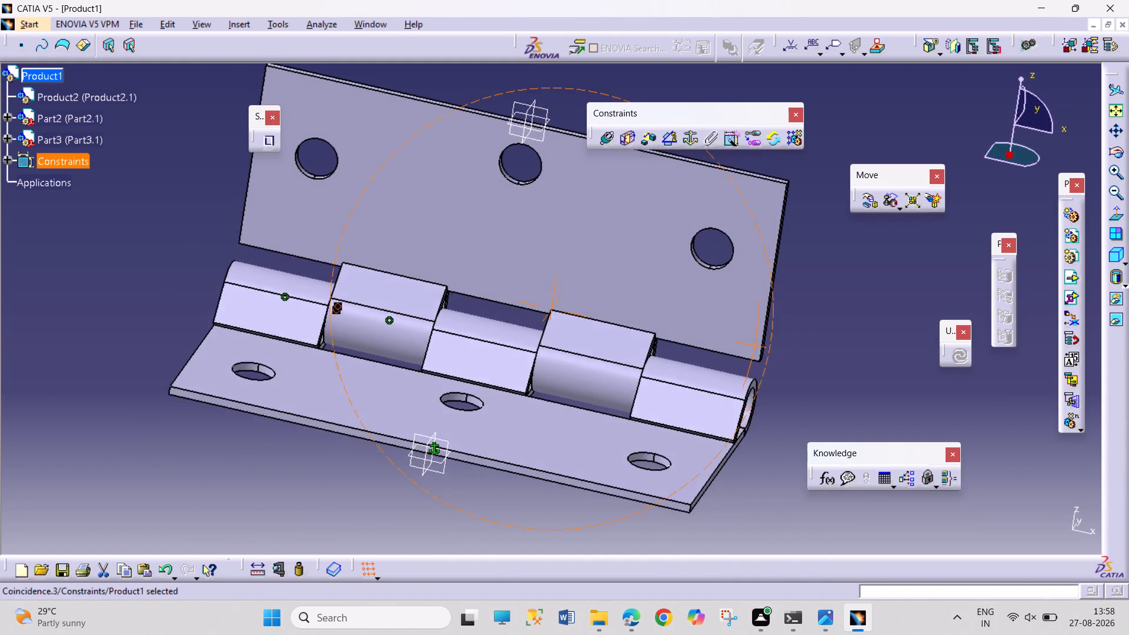
middle_click_drag(807, 357, 752, 434)
right_click_drag(807, 357, 758, 433)
middle_click_drag(820, 332, 679, 289)
right_click_drag(820, 332, 679, 289)
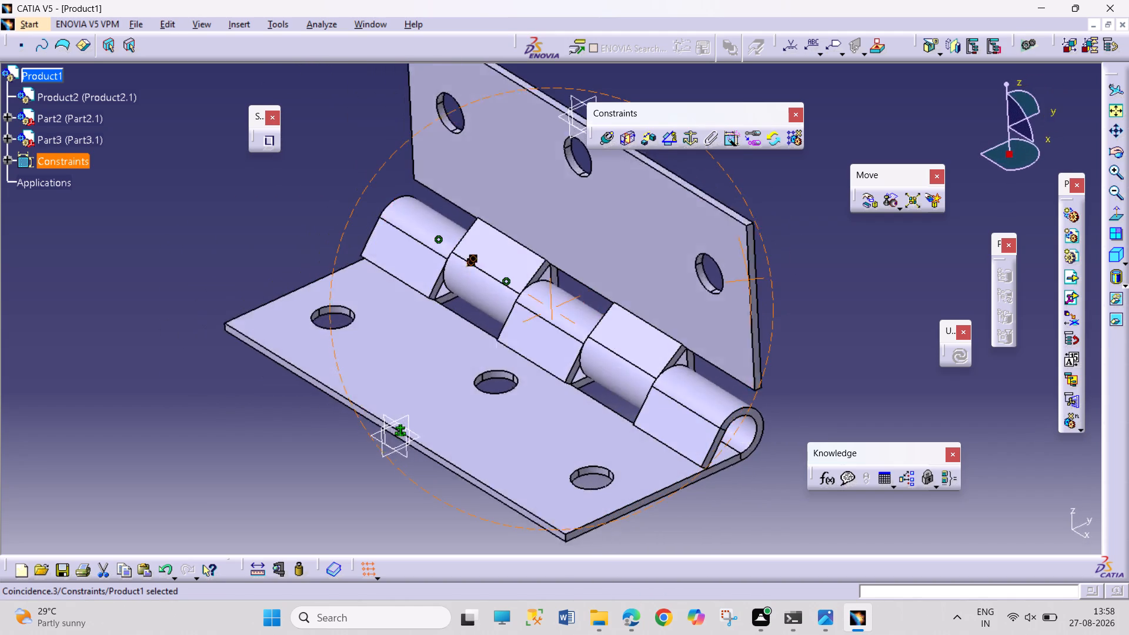
middle_click_drag(679, 289, 665, 295)
right_click_drag(679, 289, 665, 295)
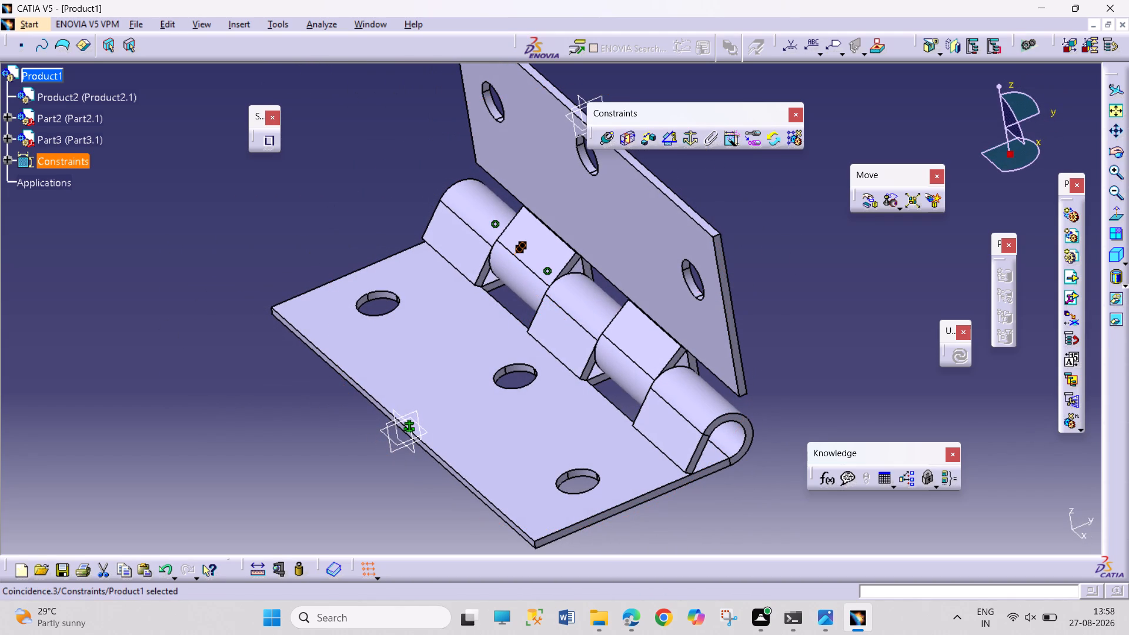
middle_click_drag(830, 390, 698, 302)
right_click_drag(819, 379, 698, 302)
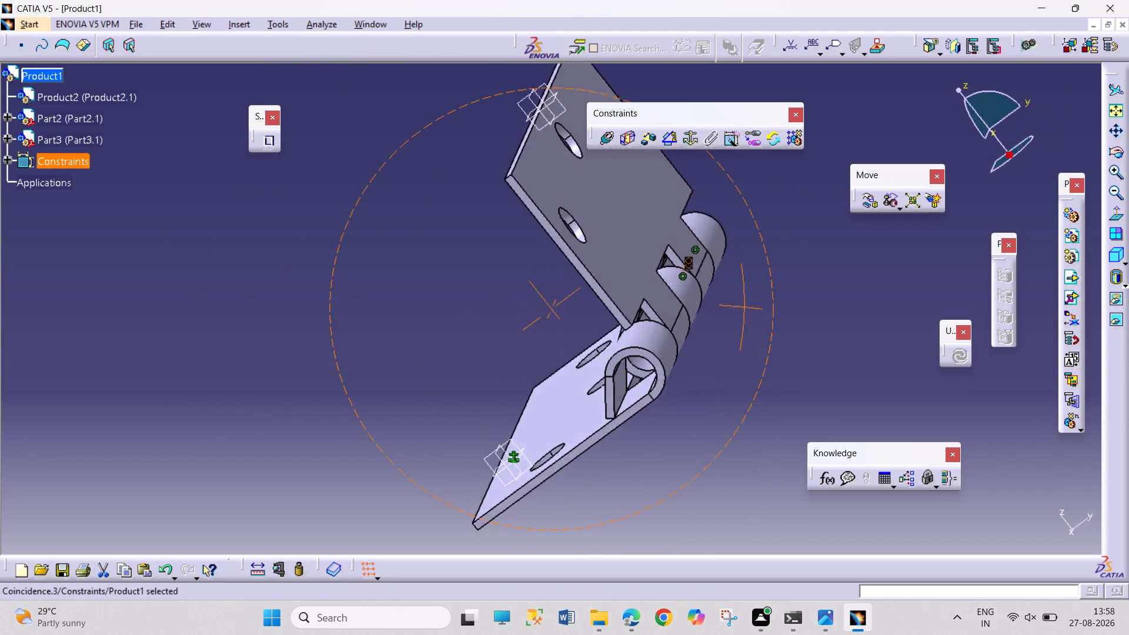
middle_click_drag(698, 302, 770, 268)
right_click_drag(698, 302, 770, 268)
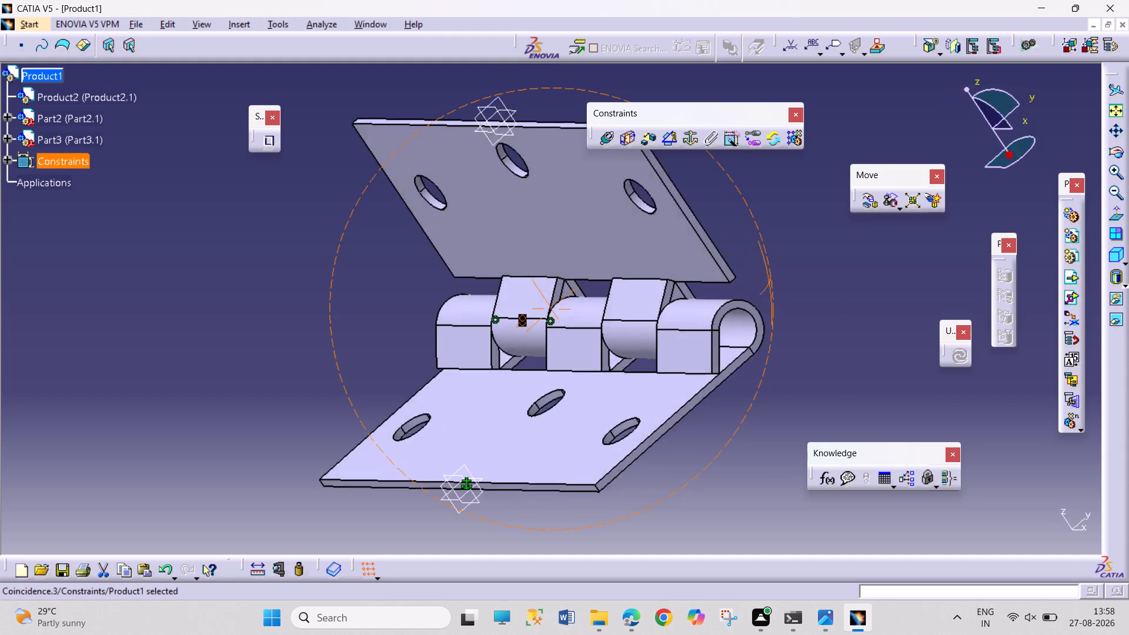
middle_click_drag(770, 268, 791, 304)
right_click_drag(770, 268, 791, 304)
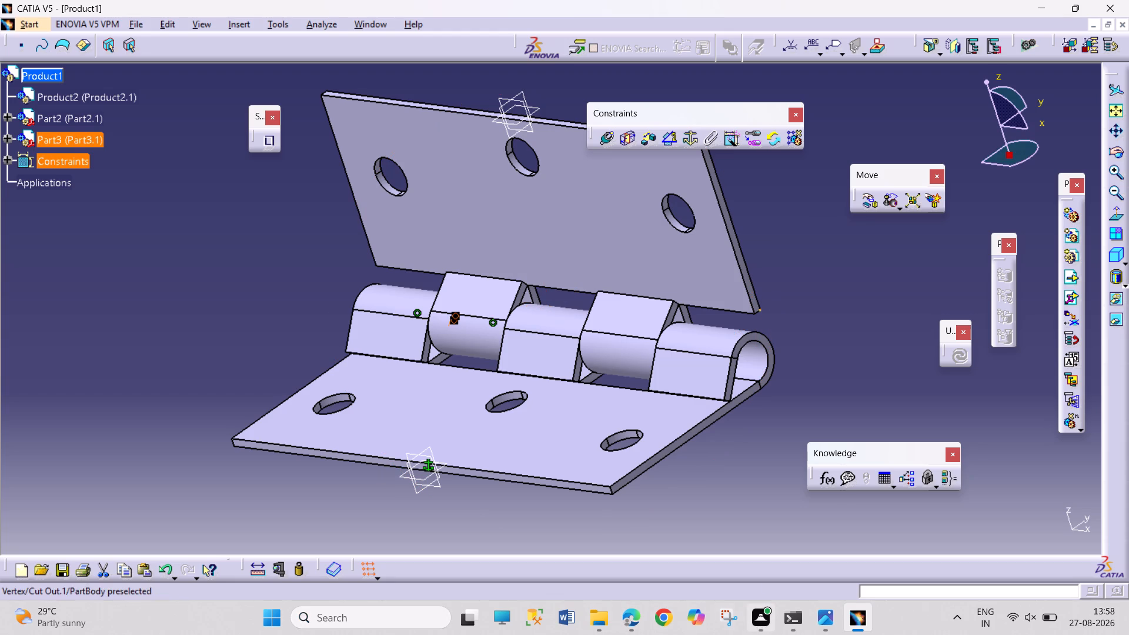
left_click(1114, 252)
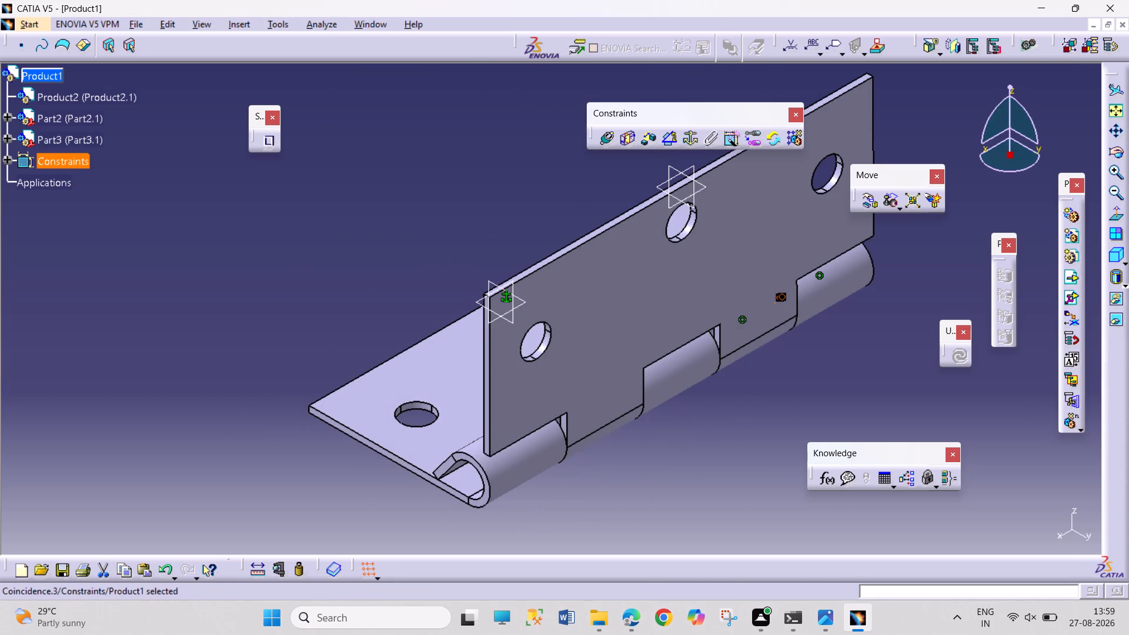
Examine the assembled hinge from the knuckle end and the front to check how the two leaves interlock.
middle_click_drag(750, 427, 703, 494, "ctrl")
middle_click_drag(390, 484, 609, 425)
right_click_drag(390, 484, 609, 425)
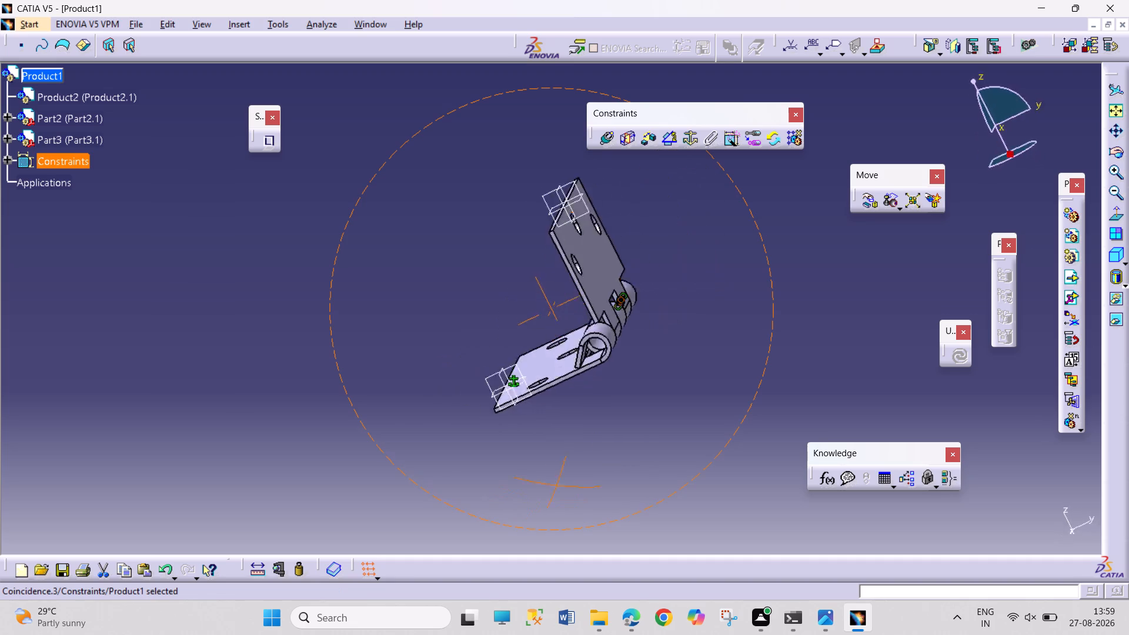
middle_click_drag(609, 425, 764, 410)
right_click_drag(609, 425, 769, 412)
scroll(357, 432, "down", 1)
middle_click_drag(450, 444, 459, 379)
right_click_drag(457, 399, 460, 380)
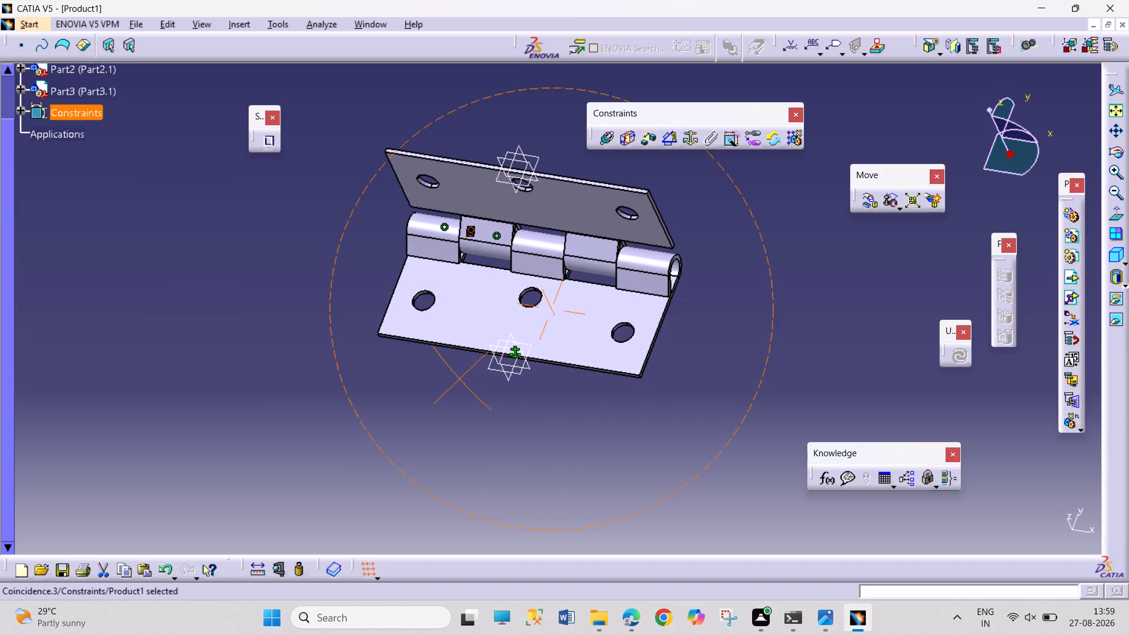
middle_click_drag(464, 406, 483, 293)
right_click_drag(466, 403, 483, 293)
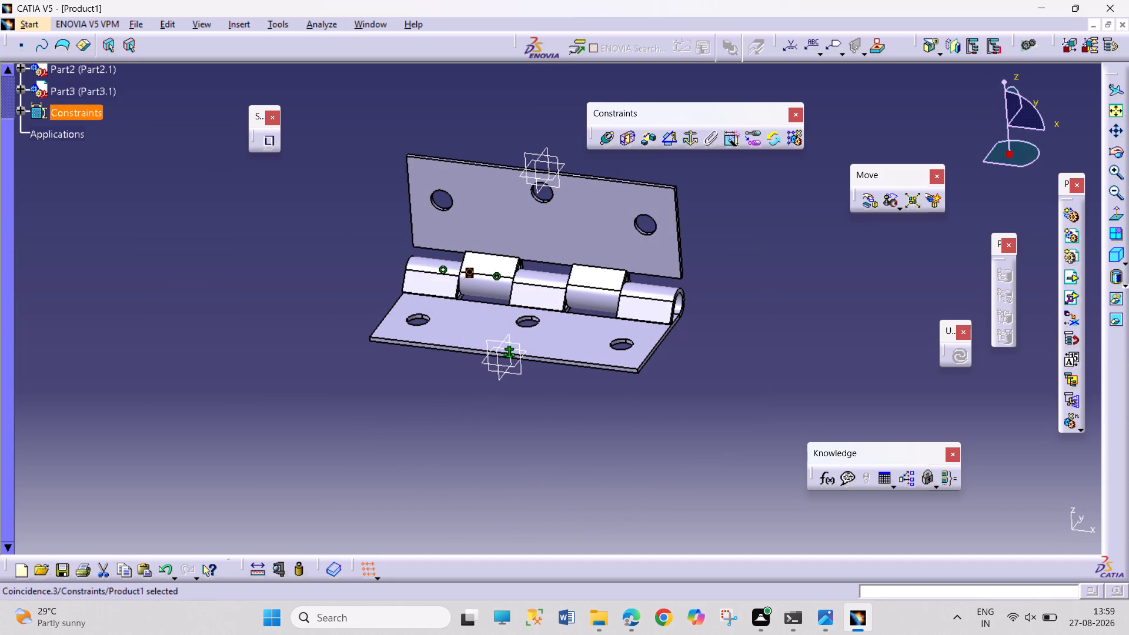
scroll(129, 215, "up", 2)
scroll(129, 215, "down", 1)
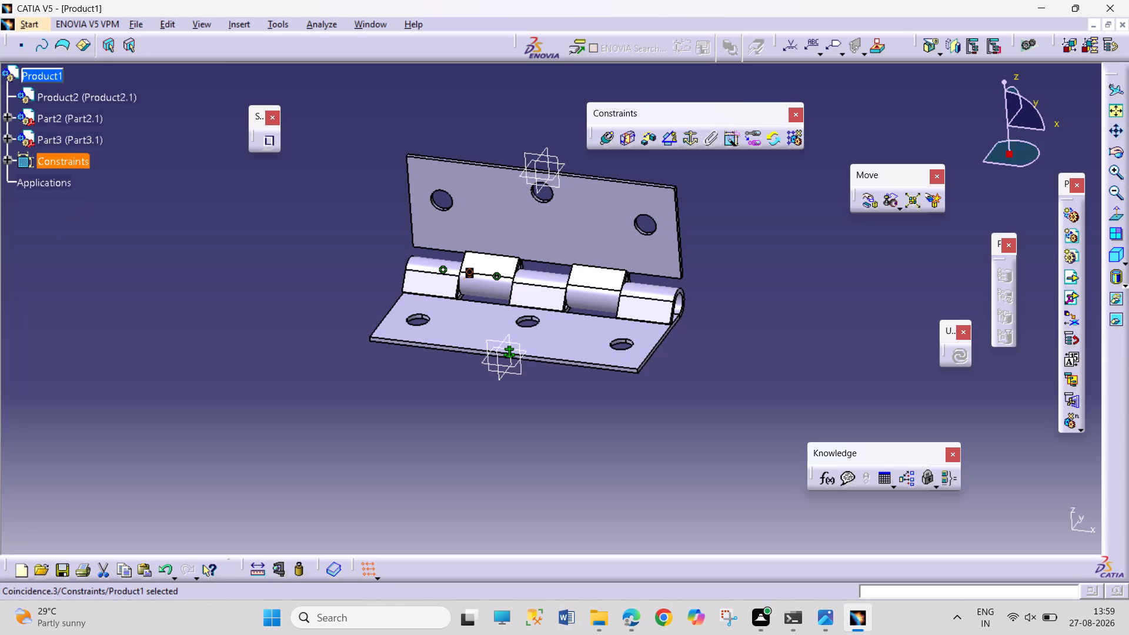
Analyze the assembly constraints and check the degrees of freedom of Product2.1 and Part3.1.
left_click(306, 26)
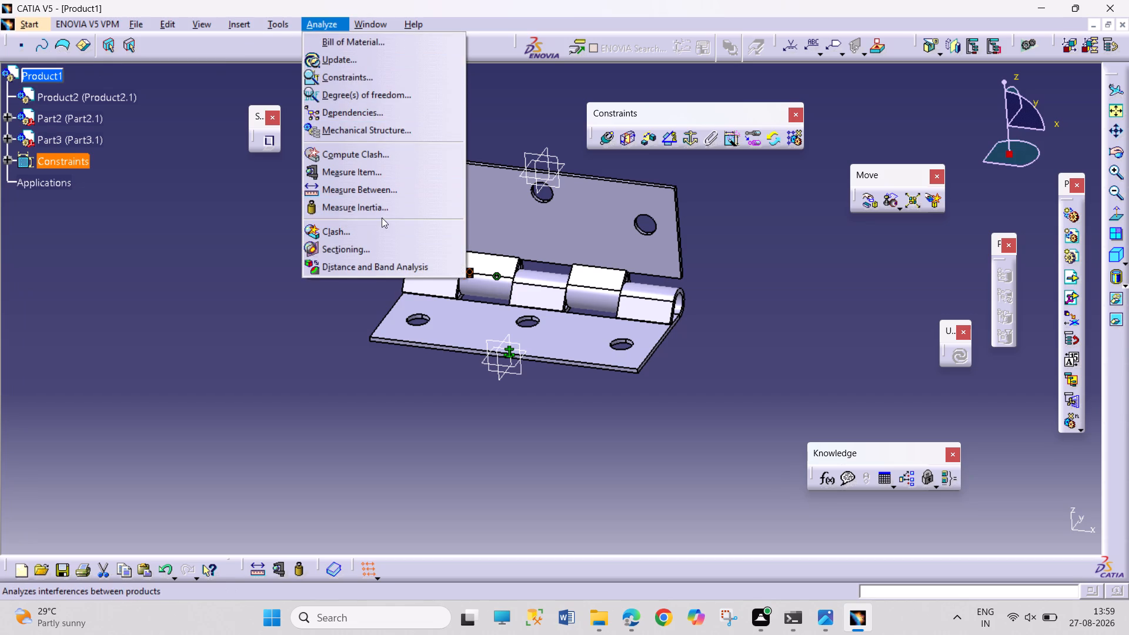
left_click(410, 76)
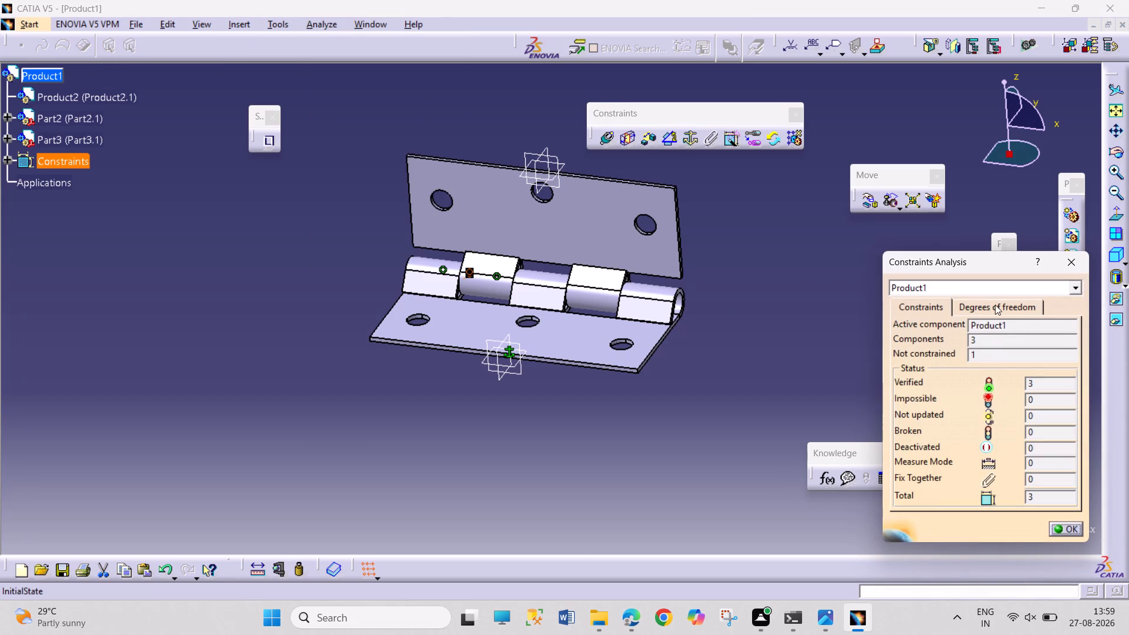
left_click(995, 305)
left_click(967, 336)
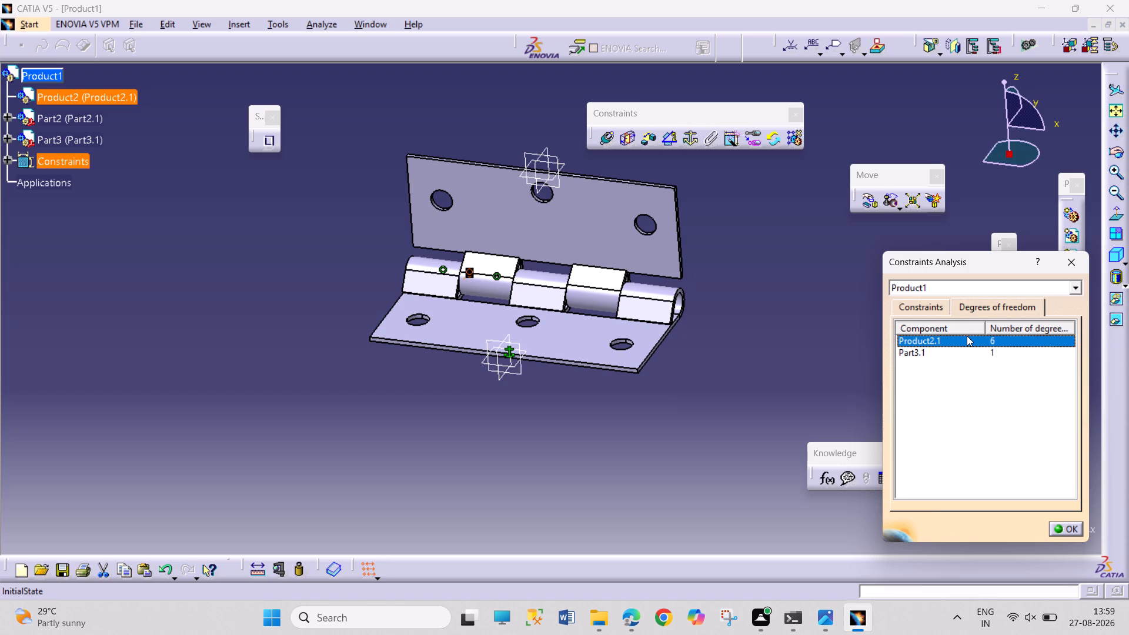
left_click(947, 352)
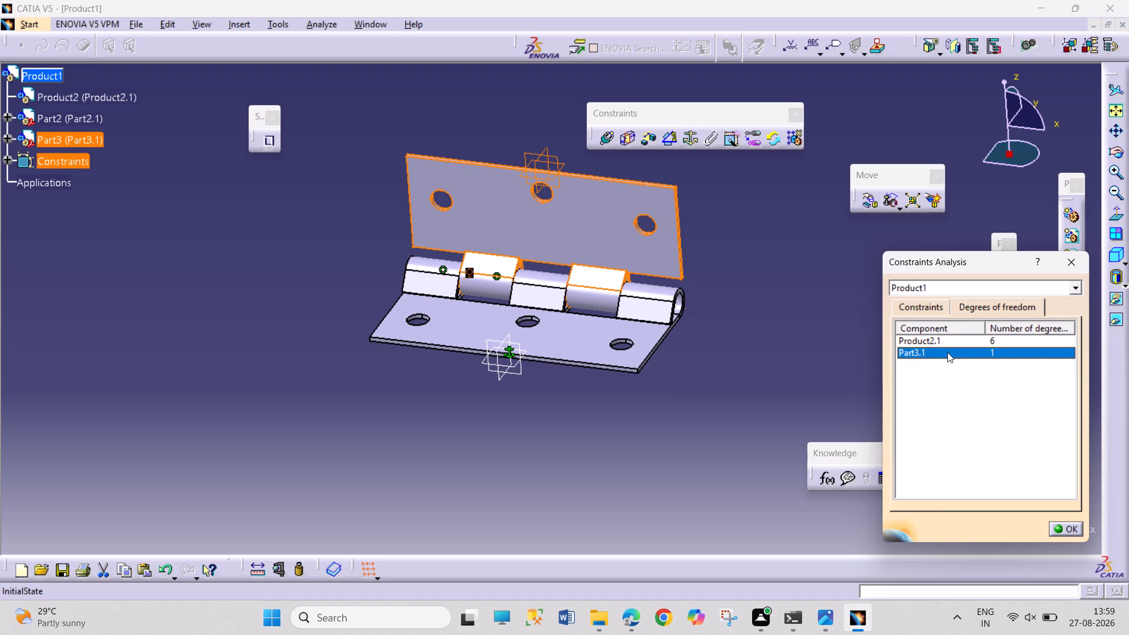
left_click(947, 339)
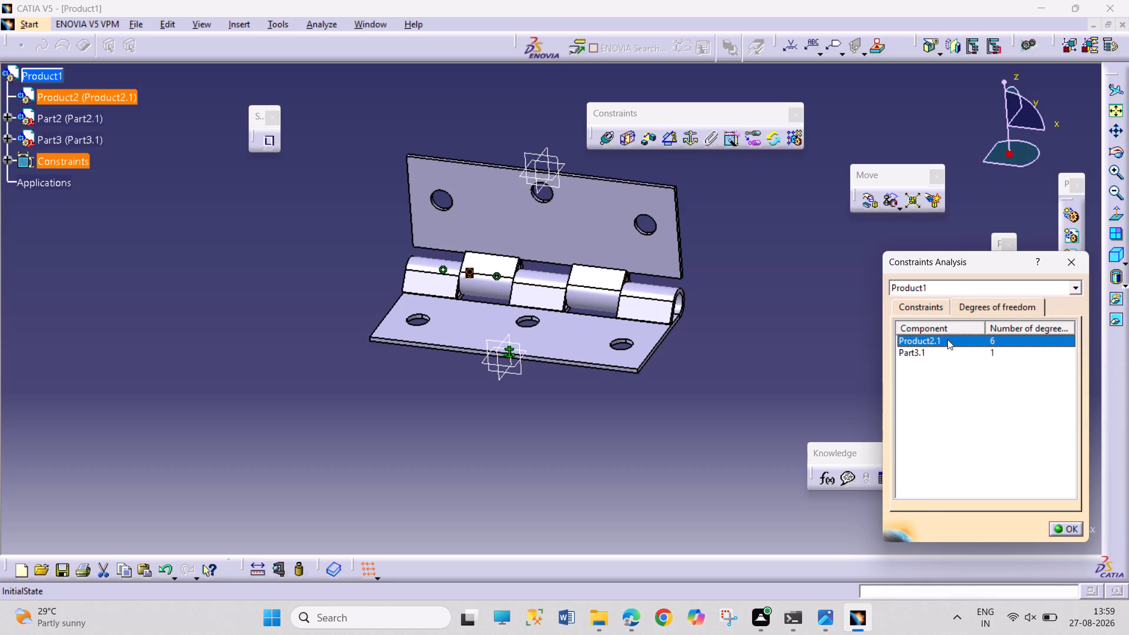
left_click(947, 347)
left_click(1086, 257)
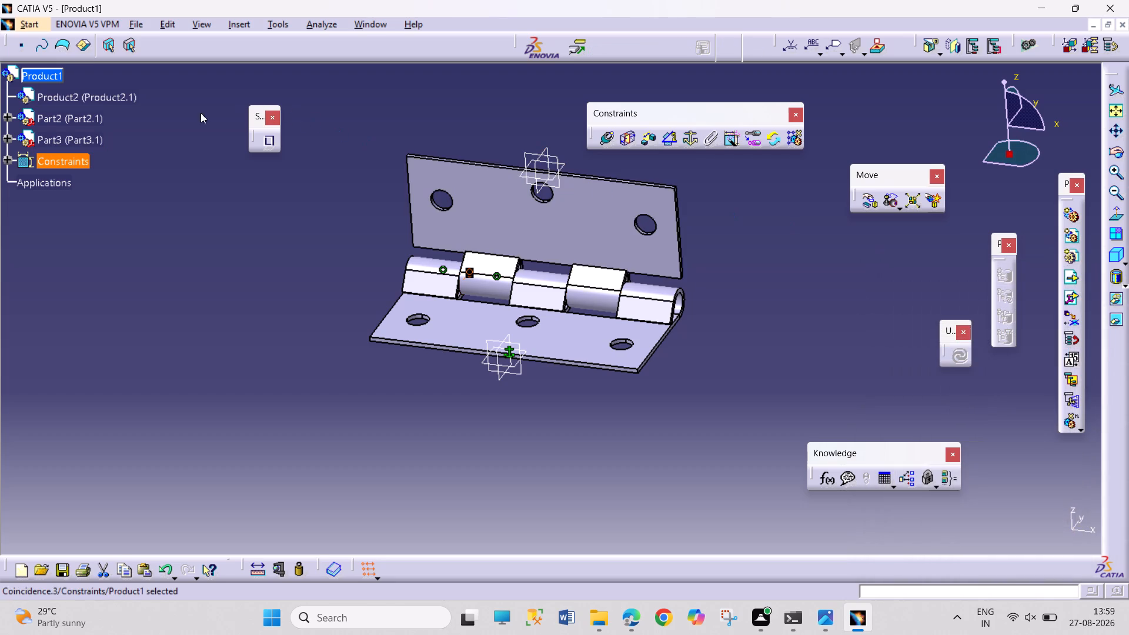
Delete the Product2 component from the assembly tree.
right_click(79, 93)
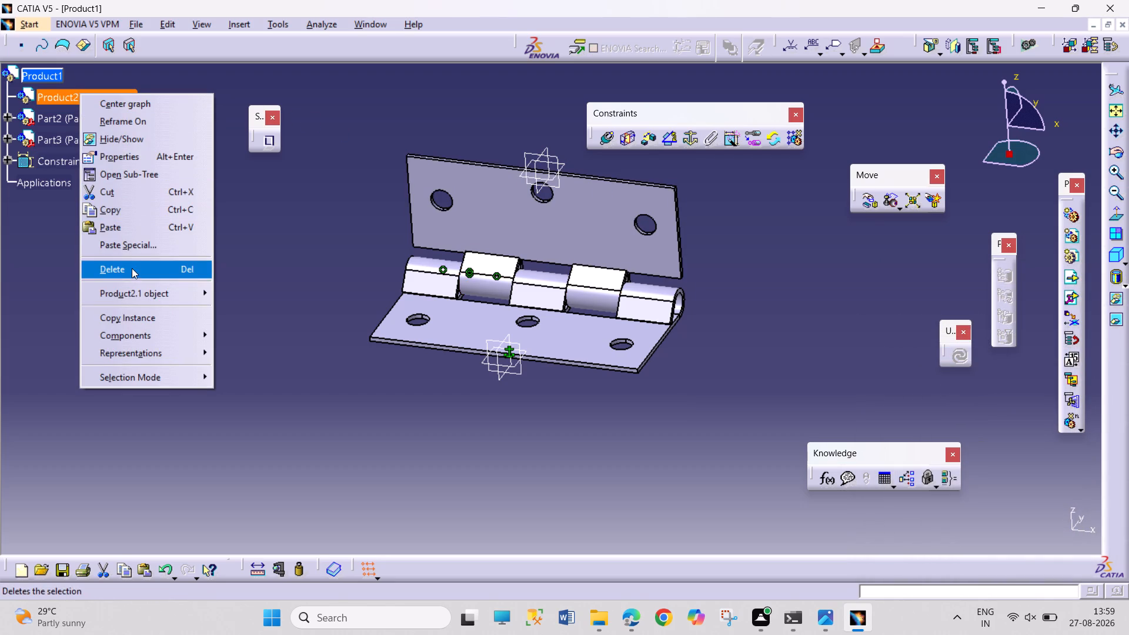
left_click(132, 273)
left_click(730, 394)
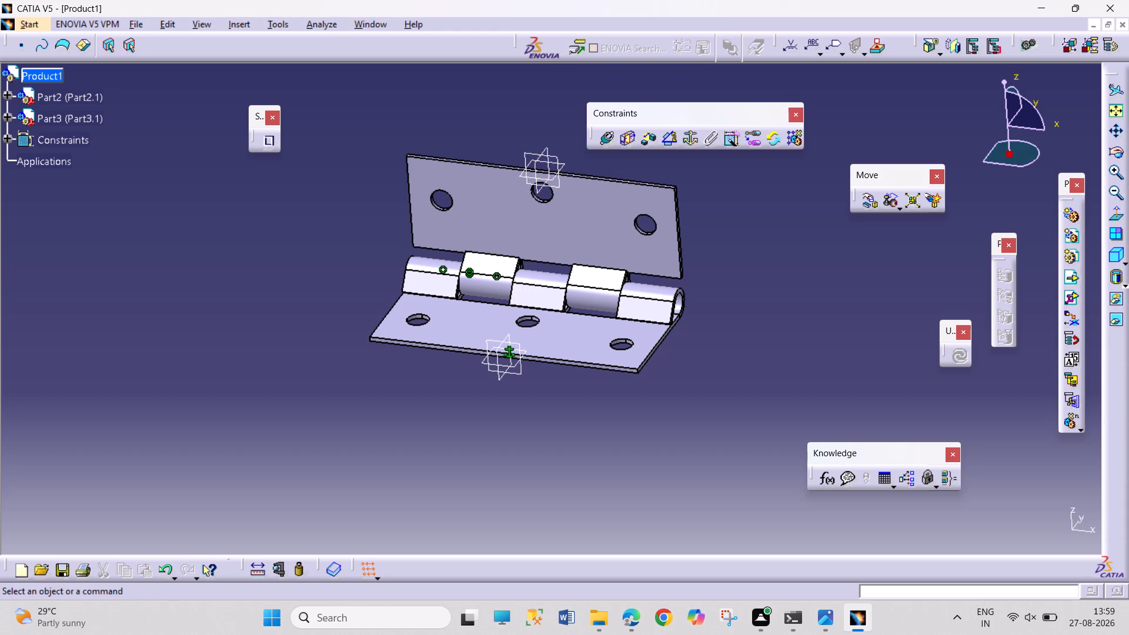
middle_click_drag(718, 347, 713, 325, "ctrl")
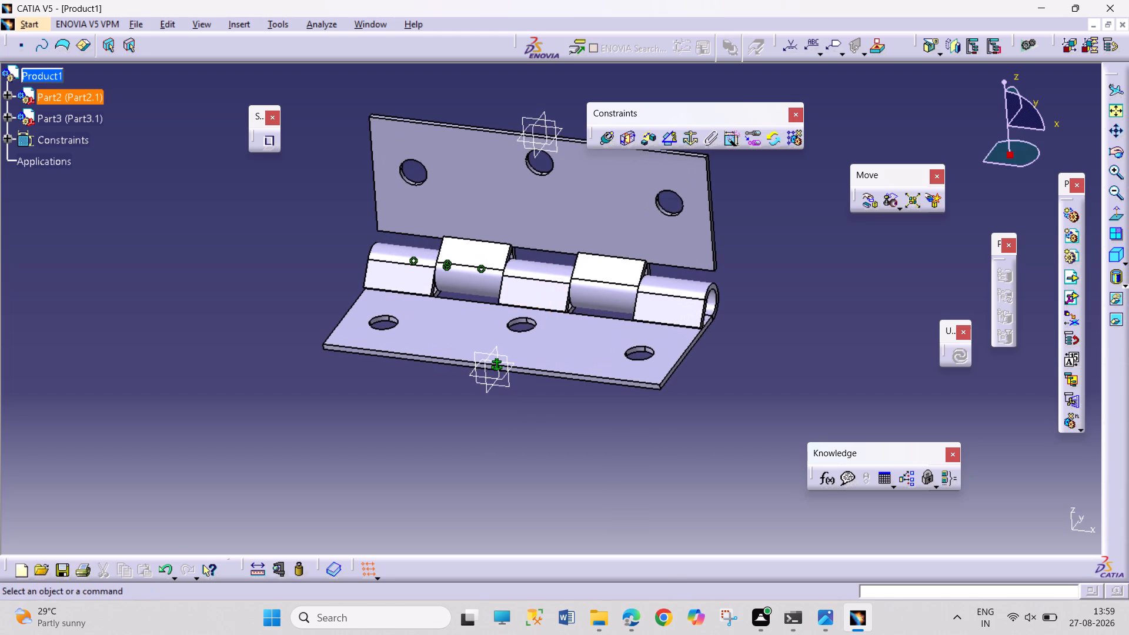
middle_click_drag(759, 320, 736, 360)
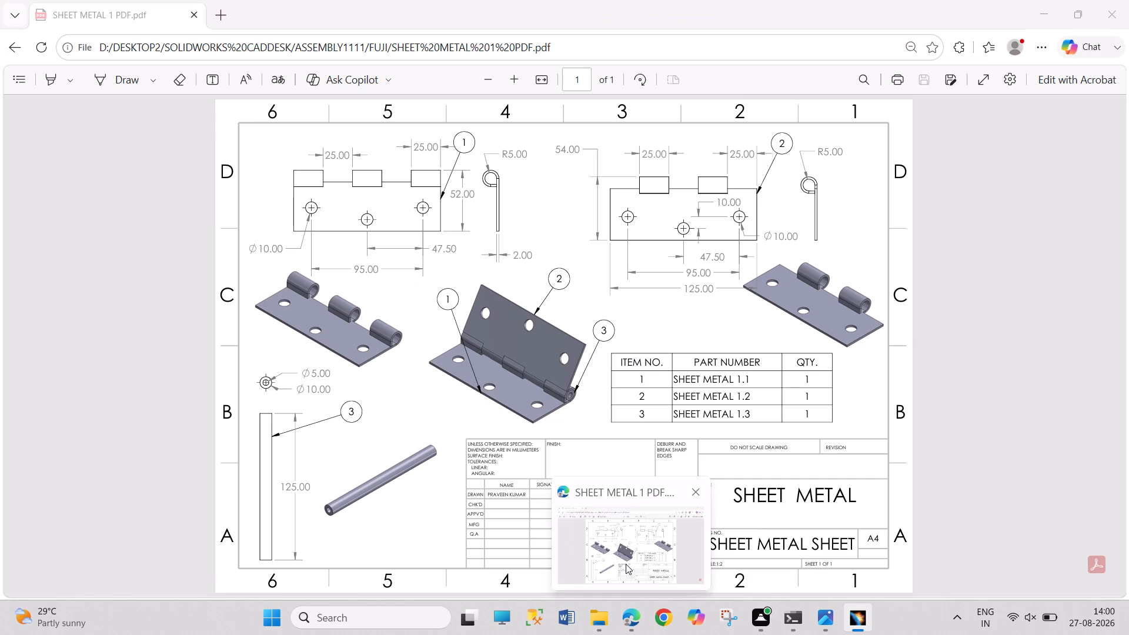
Undo the Product2 deletion and the Coincidence constraint between the leaves' knuckle end faces, so the second leaf is separated again.
key("ctrl+z")
key("ctrl+z")
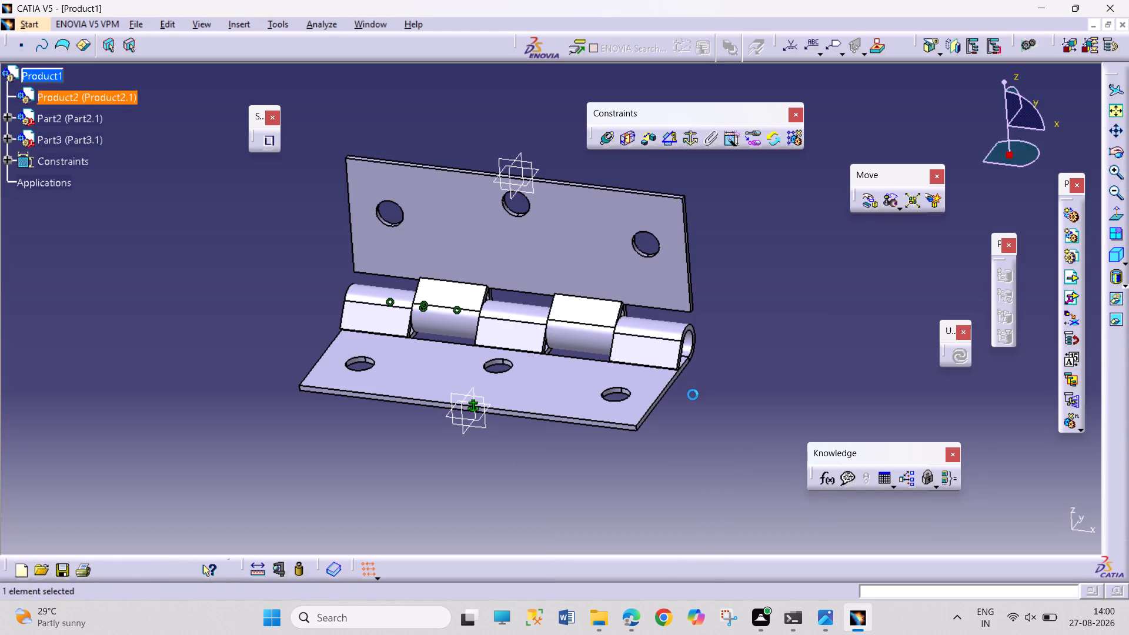
key("ctrl+z")
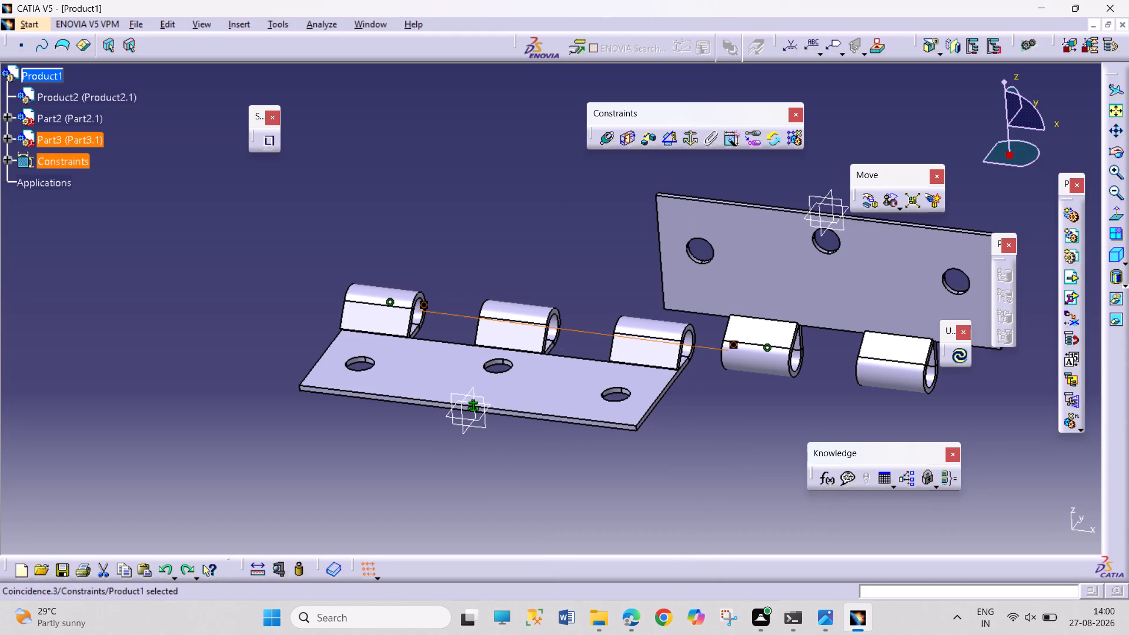
left_click(967, 359)
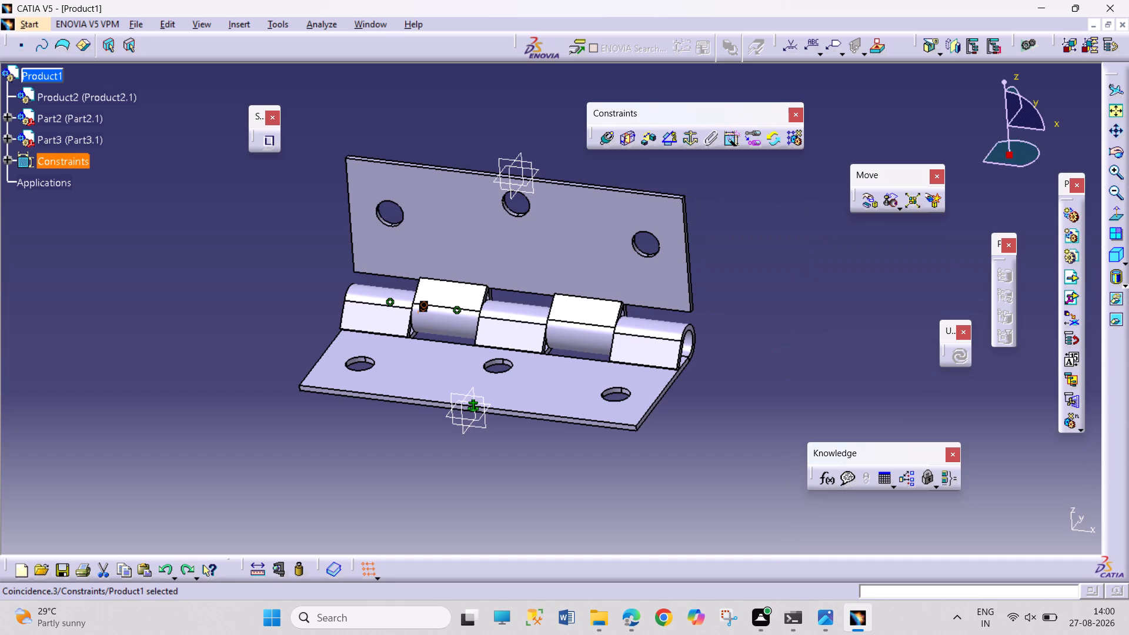
key("ctrl+z")
key("ctrl+z")
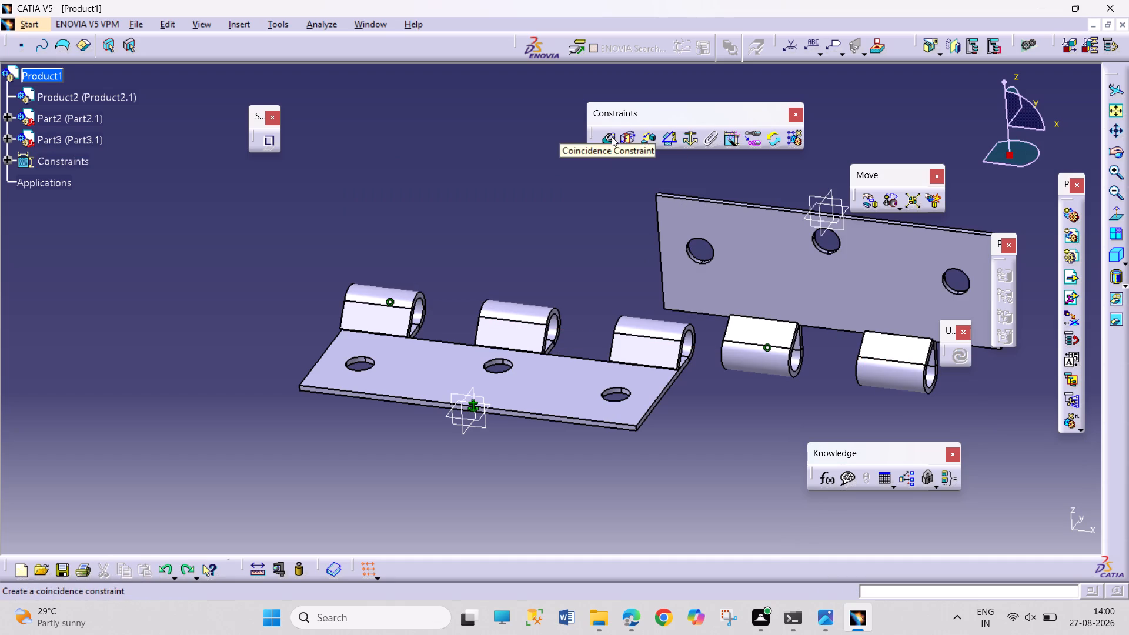
Rotate the second leaf slightly with Manipulation around the fixed leaf's short end edge.
left_click(877, 203)
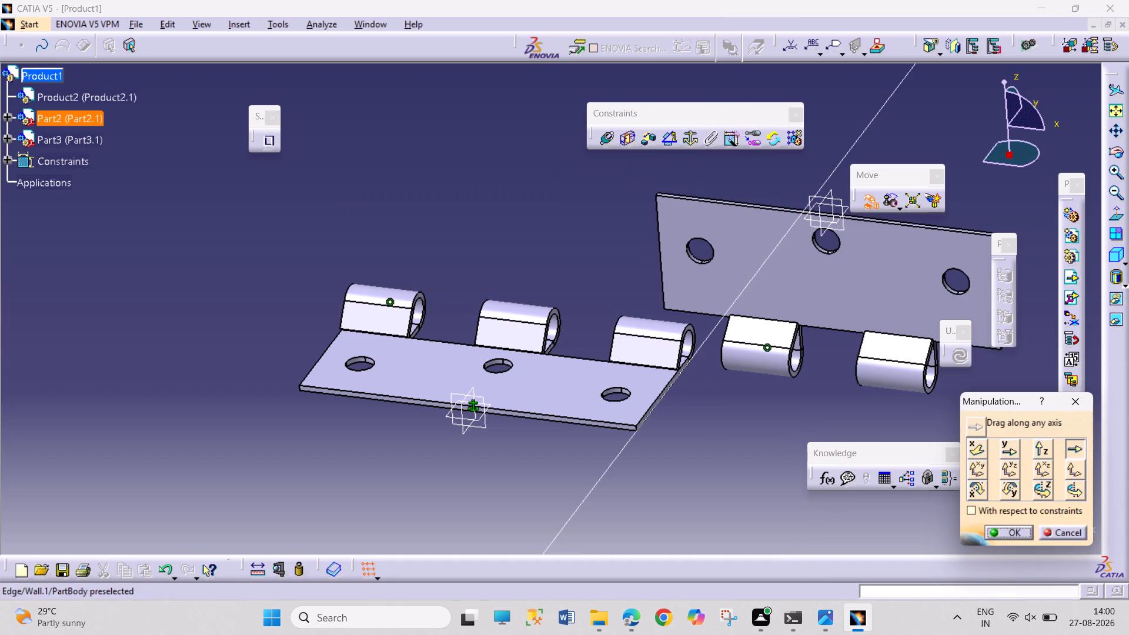
left_click(1070, 490)
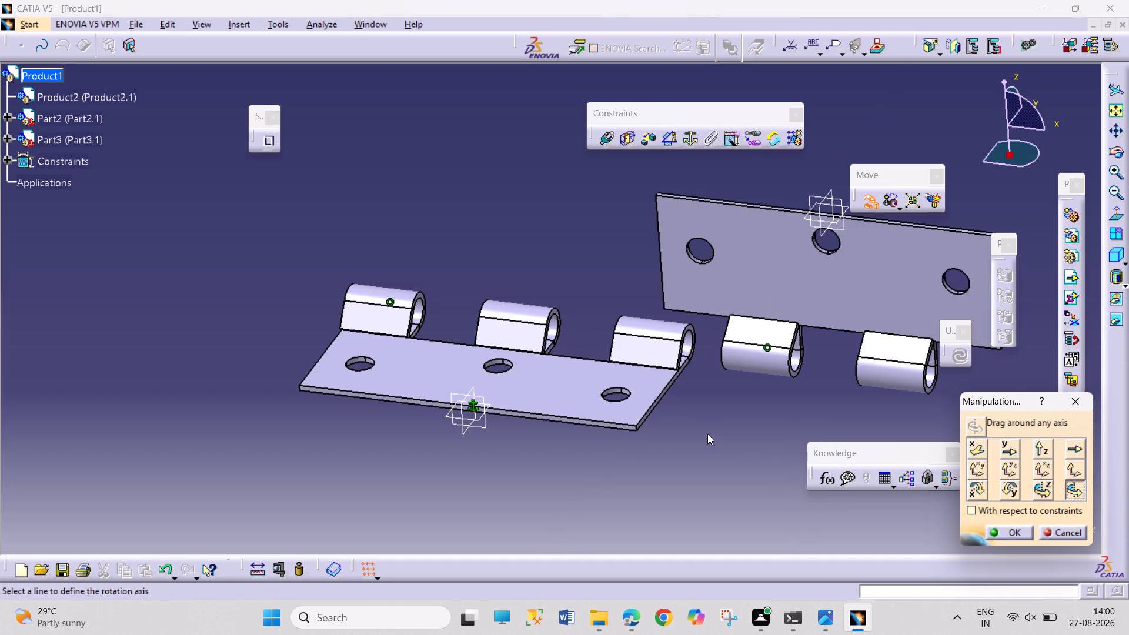
left_click(657, 396)
left_click_drag(921, 311, 815, 354)
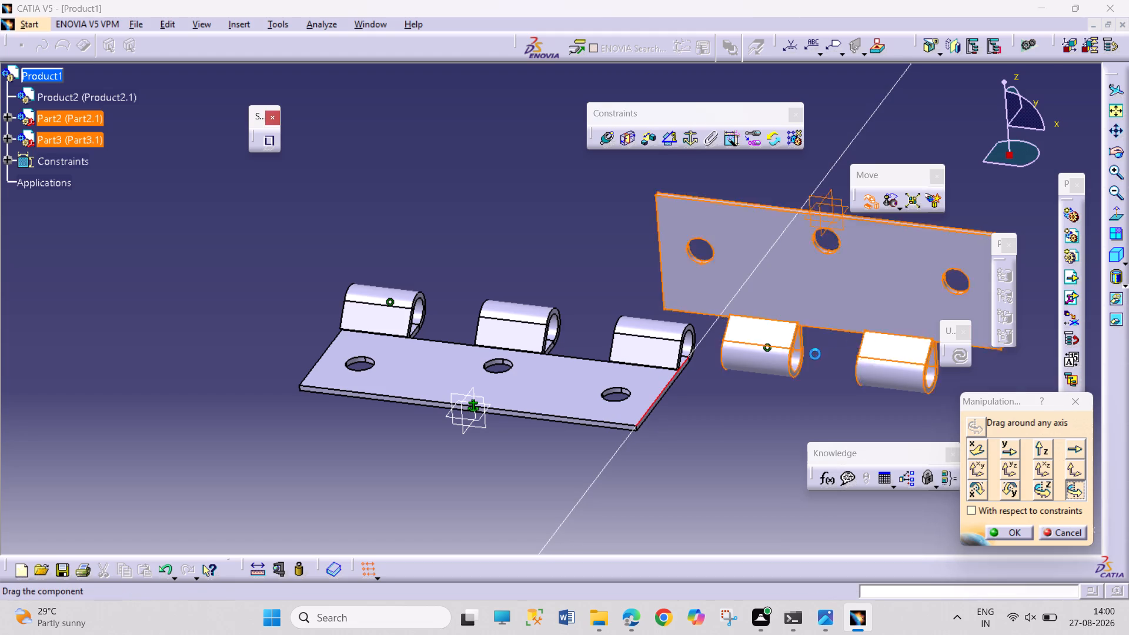
left_click_drag(815, 354, 741, 328)
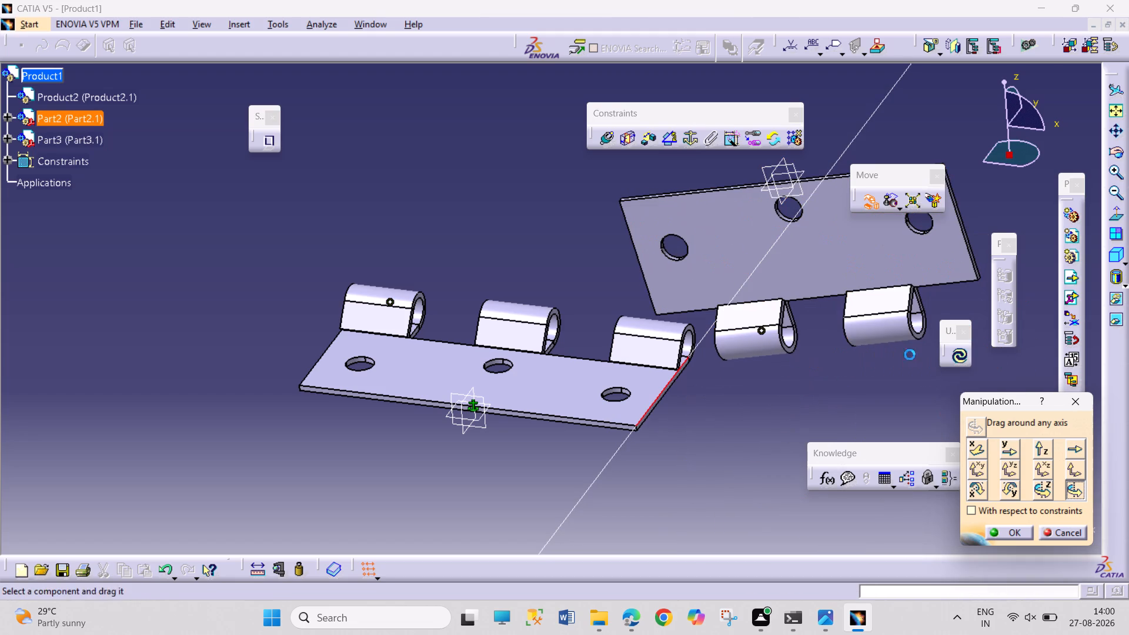
Rotate the second leaf with respect to constraints around the fixed leaf's long knuckle-side edge until it stands upright.
left_click(1070, 474)
left_click(1071, 492)
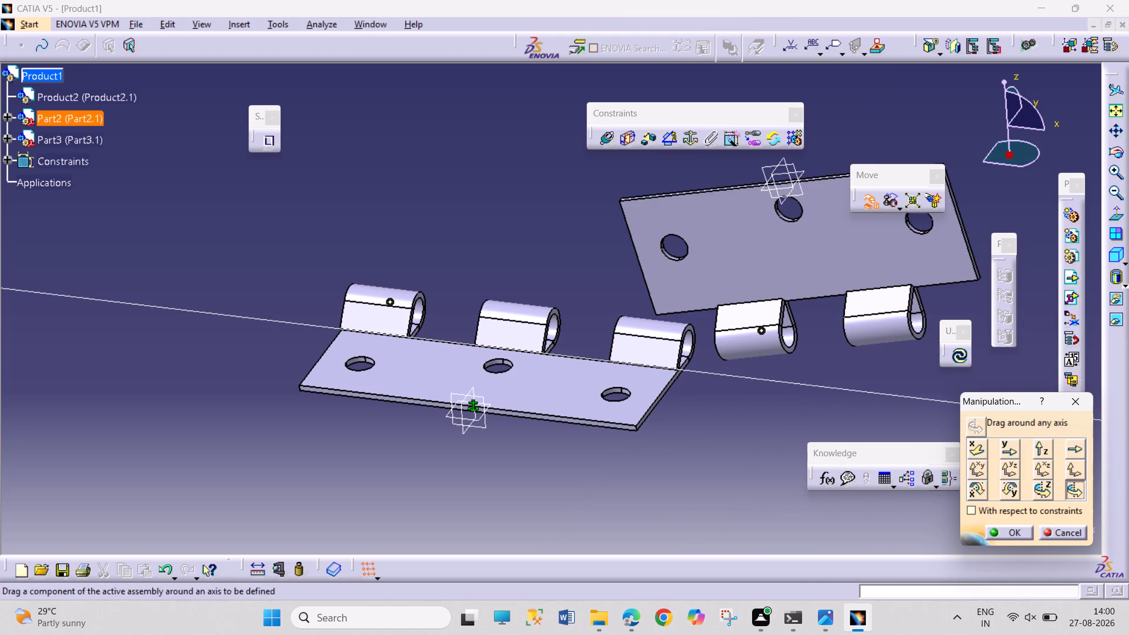
left_click(603, 362)
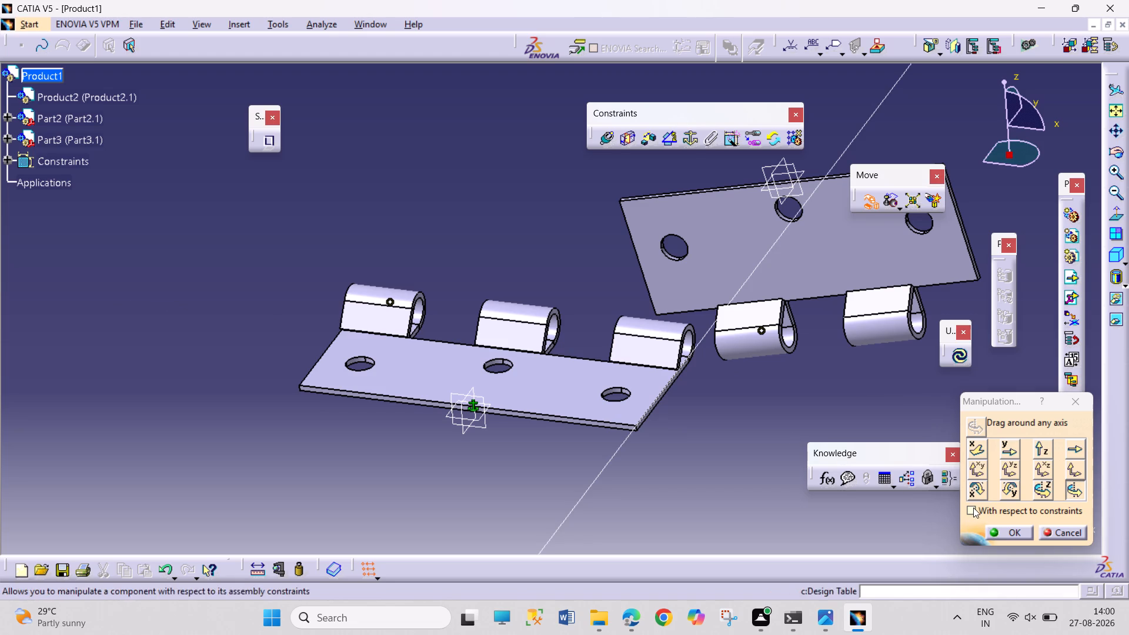
left_click(594, 362)
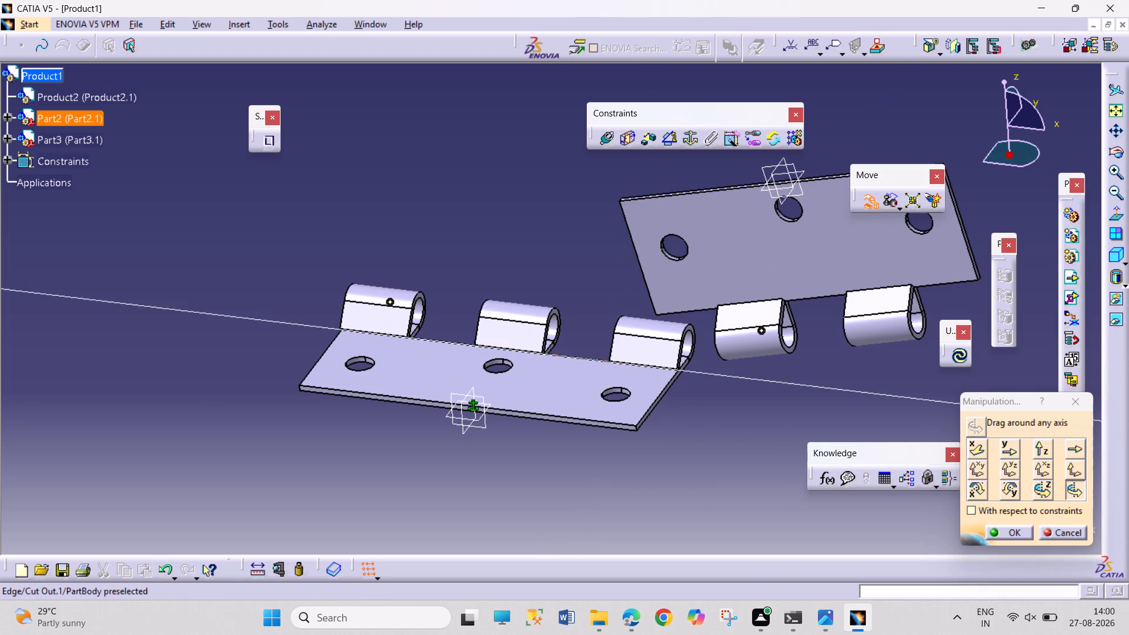
left_click(567, 355)
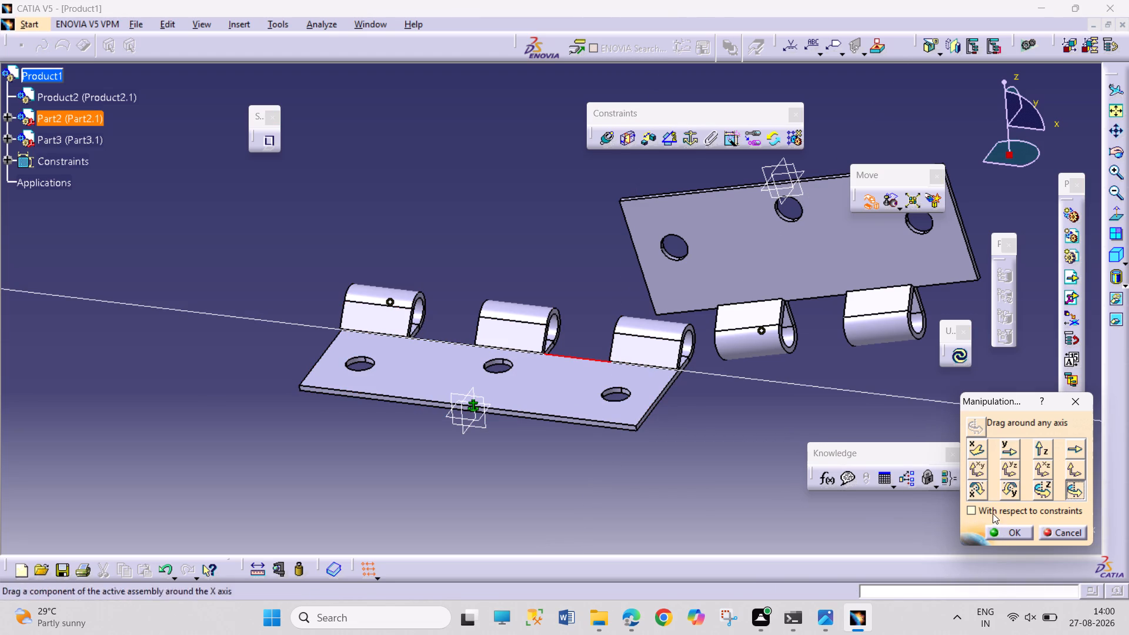
left_click(993, 513)
left_click_drag(907, 272, 702, 370)
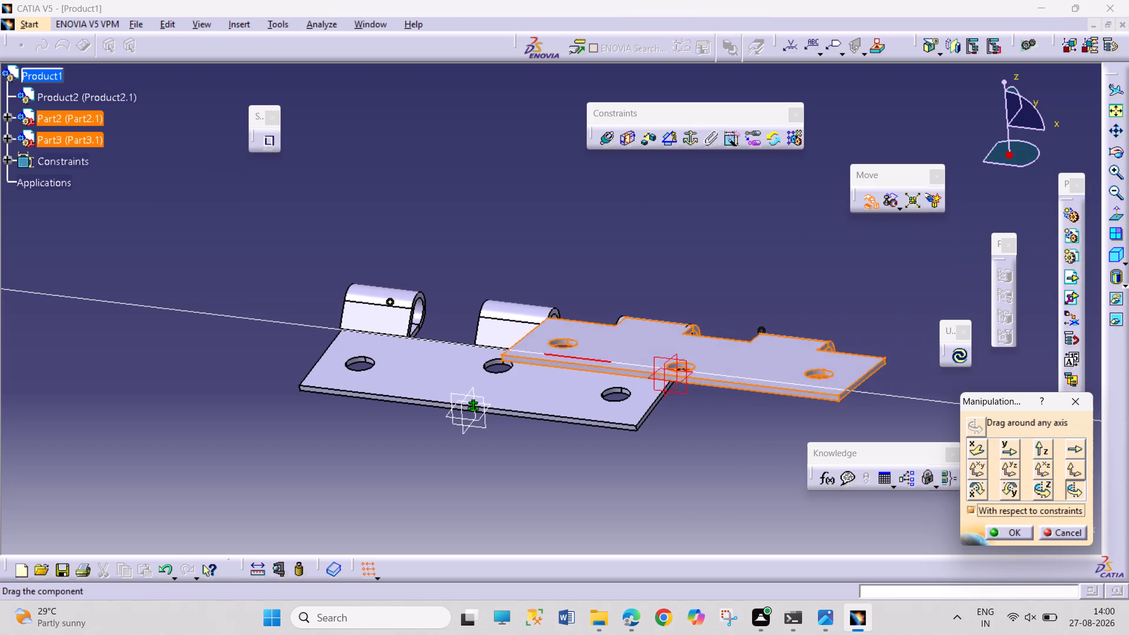
left_click_drag(702, 370, 721, 12)
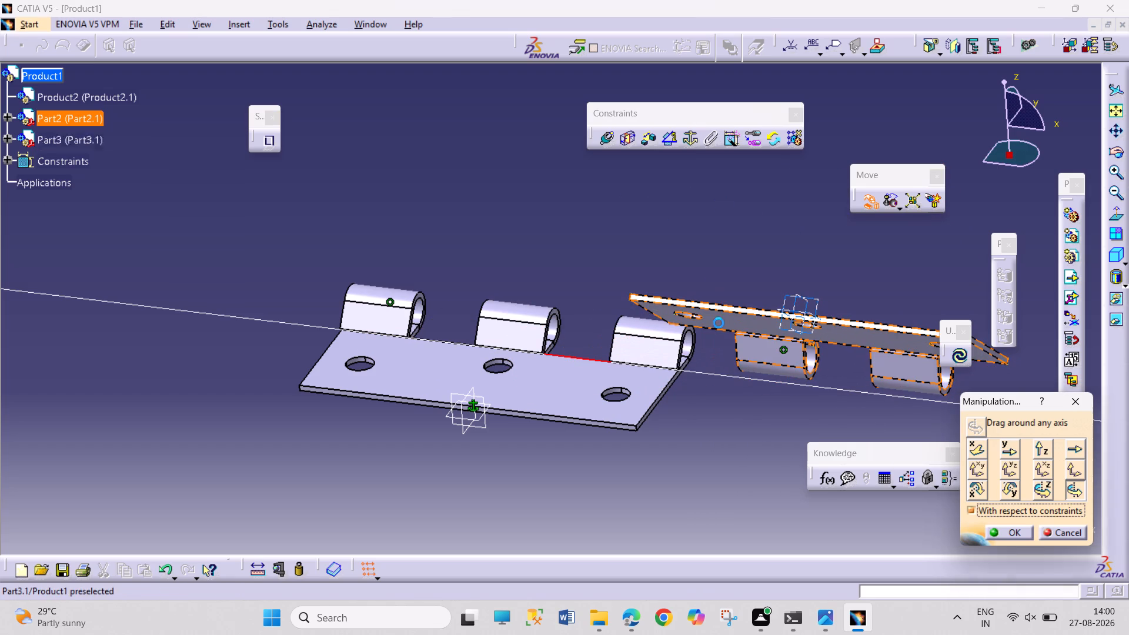
left_click_drag(719, 332, 814, 80)
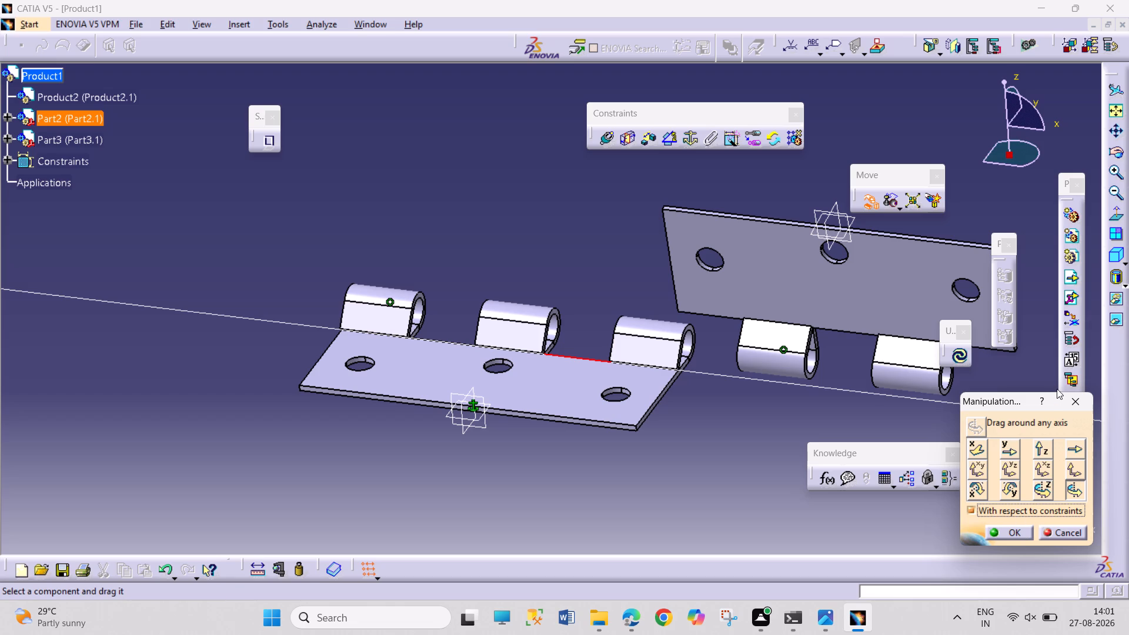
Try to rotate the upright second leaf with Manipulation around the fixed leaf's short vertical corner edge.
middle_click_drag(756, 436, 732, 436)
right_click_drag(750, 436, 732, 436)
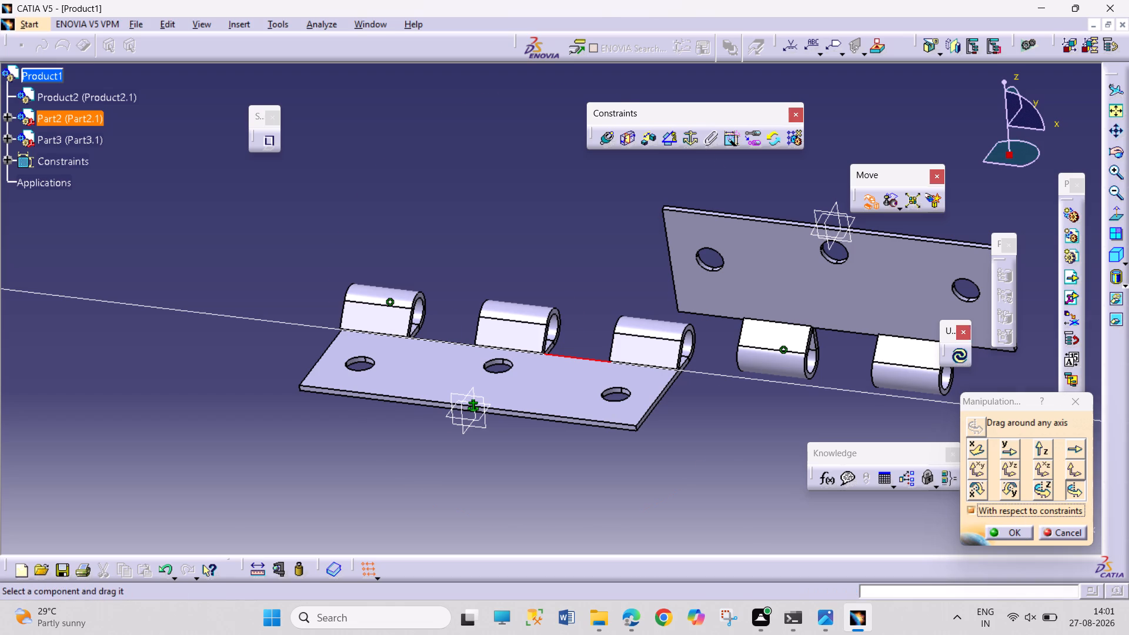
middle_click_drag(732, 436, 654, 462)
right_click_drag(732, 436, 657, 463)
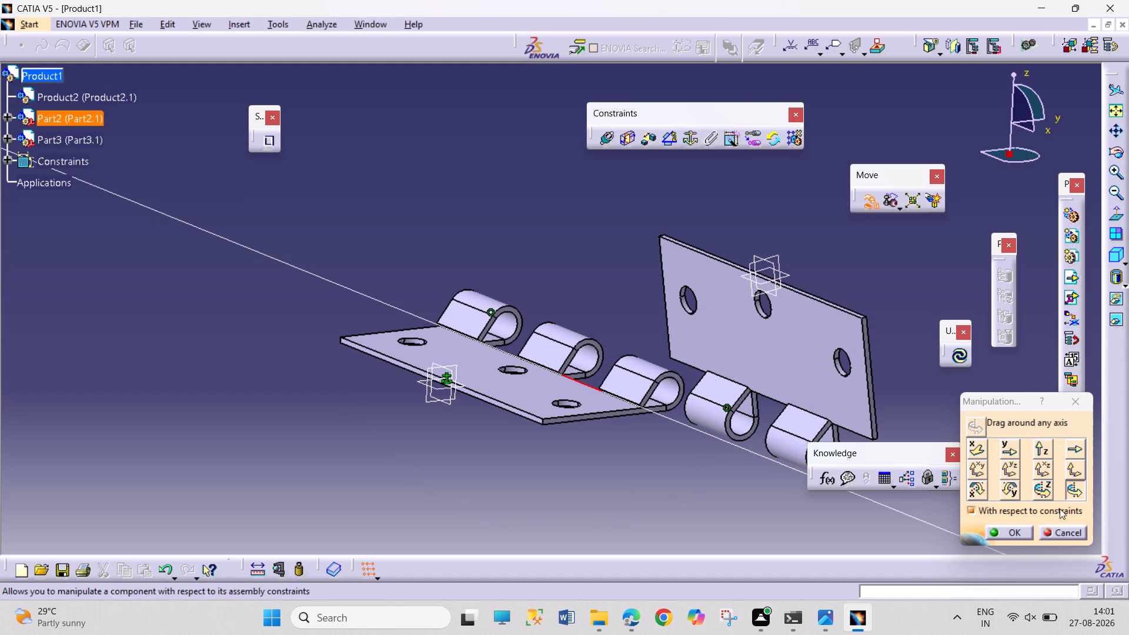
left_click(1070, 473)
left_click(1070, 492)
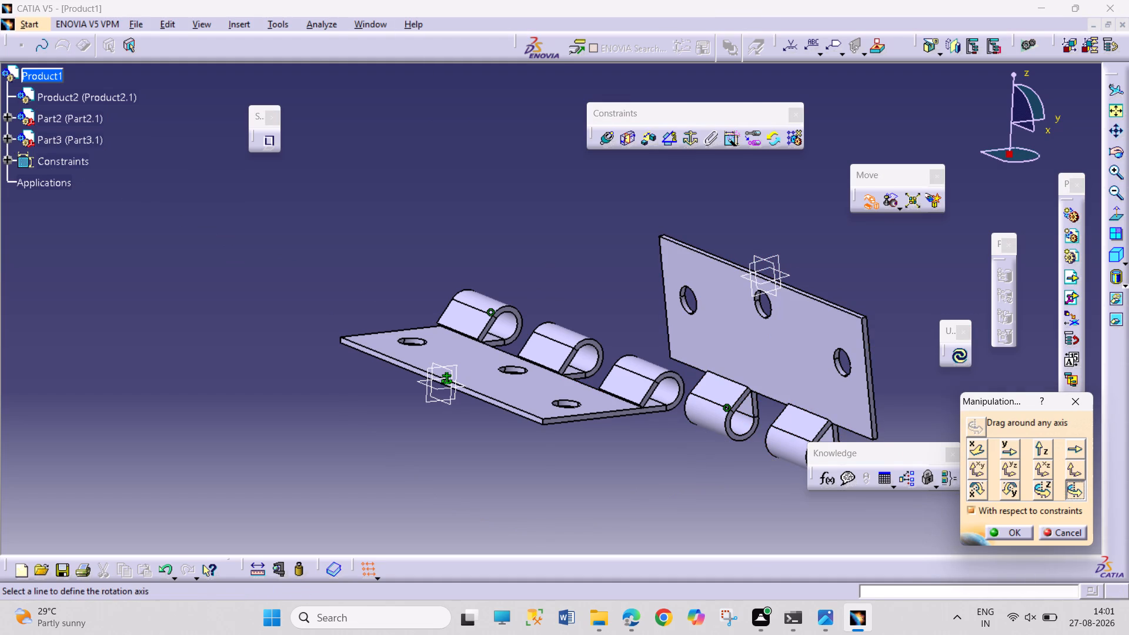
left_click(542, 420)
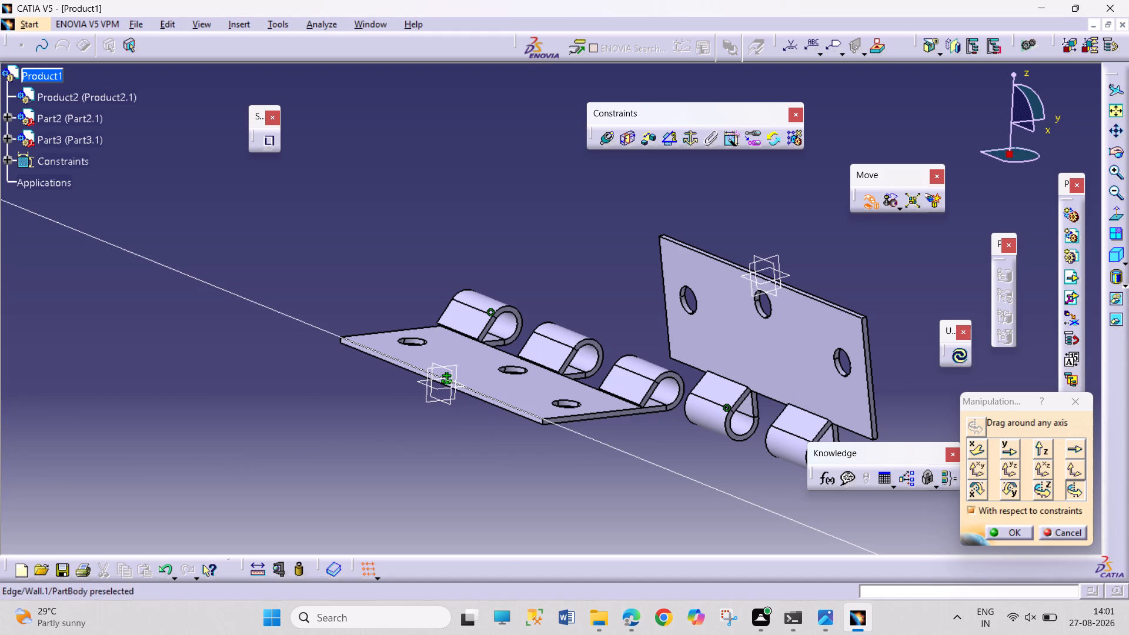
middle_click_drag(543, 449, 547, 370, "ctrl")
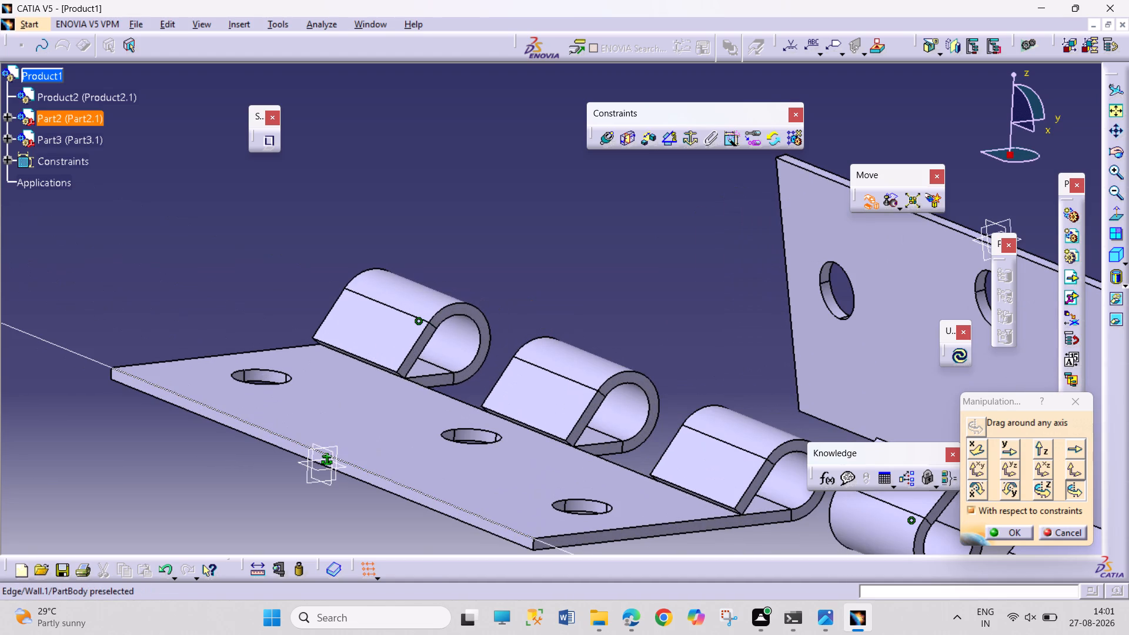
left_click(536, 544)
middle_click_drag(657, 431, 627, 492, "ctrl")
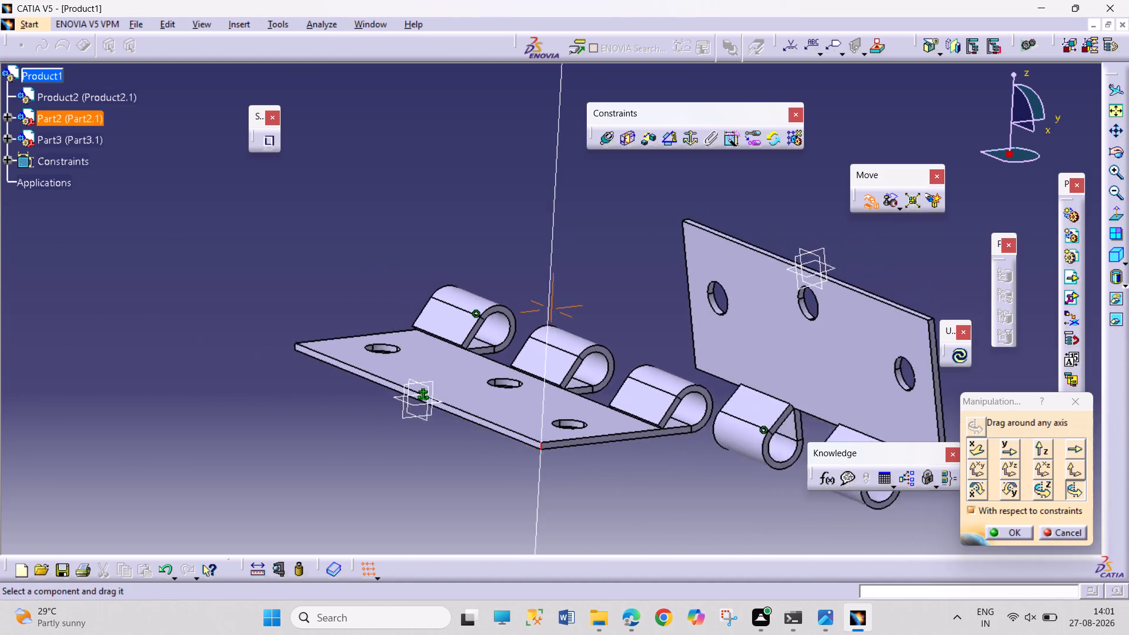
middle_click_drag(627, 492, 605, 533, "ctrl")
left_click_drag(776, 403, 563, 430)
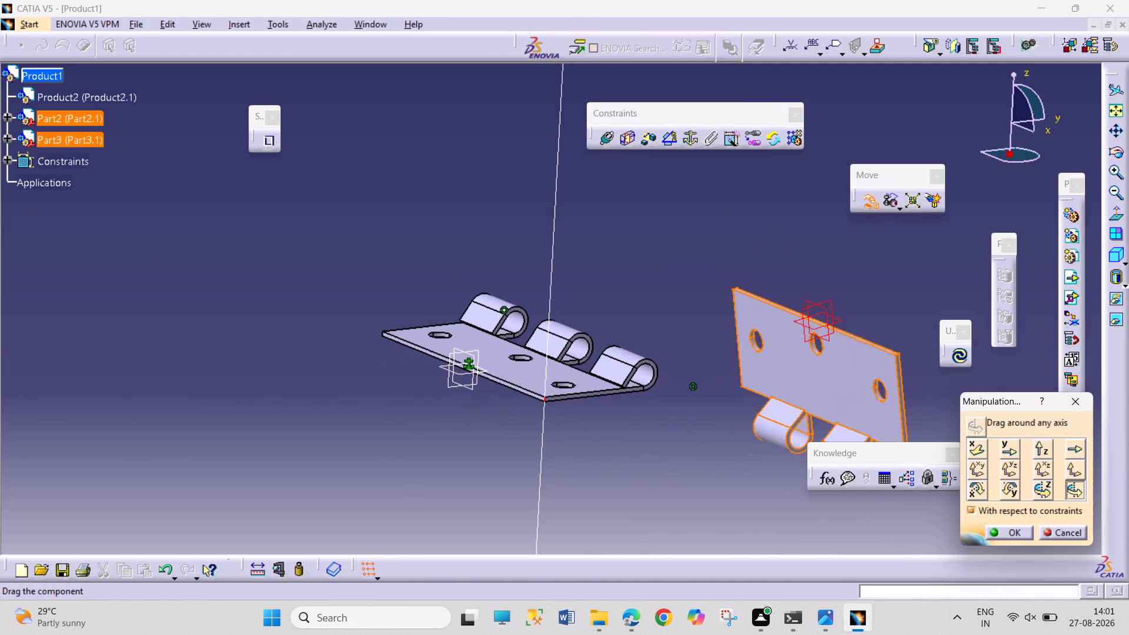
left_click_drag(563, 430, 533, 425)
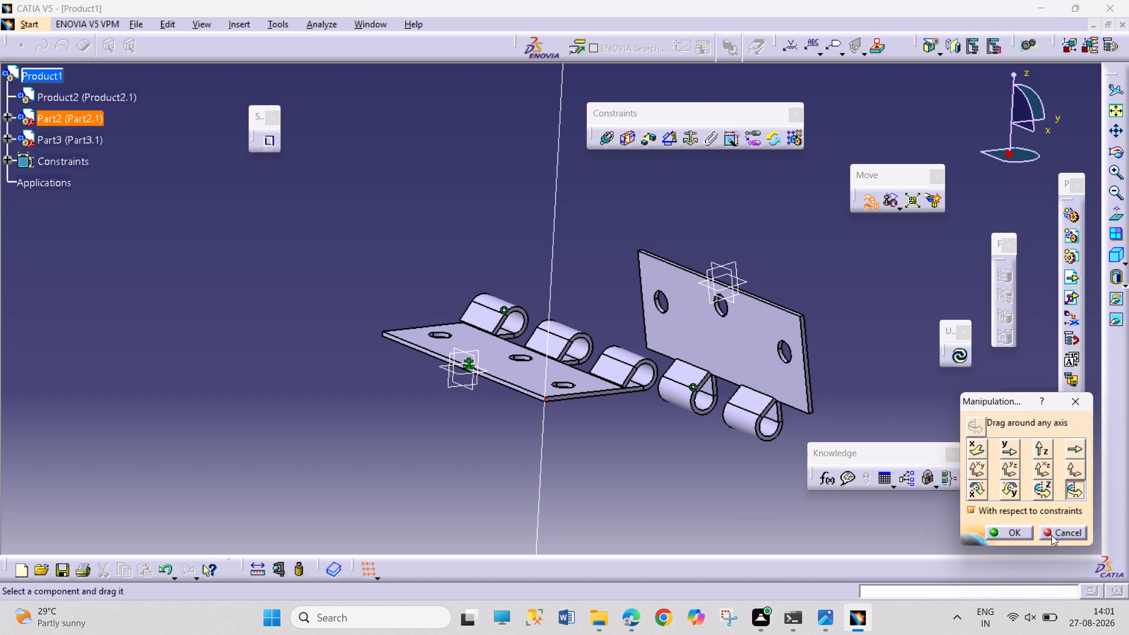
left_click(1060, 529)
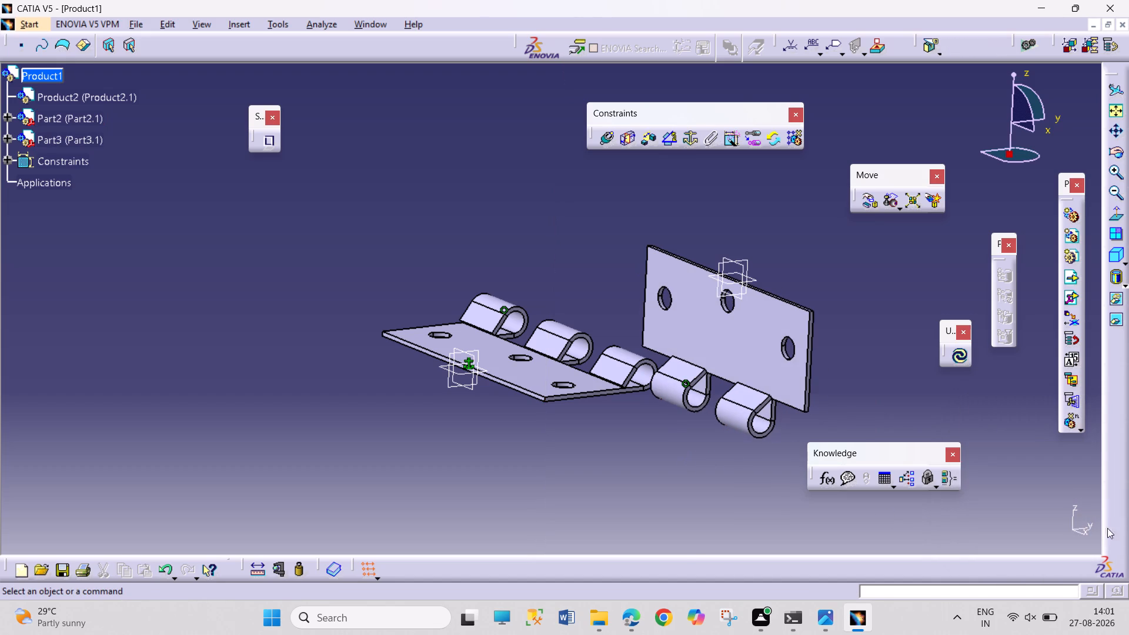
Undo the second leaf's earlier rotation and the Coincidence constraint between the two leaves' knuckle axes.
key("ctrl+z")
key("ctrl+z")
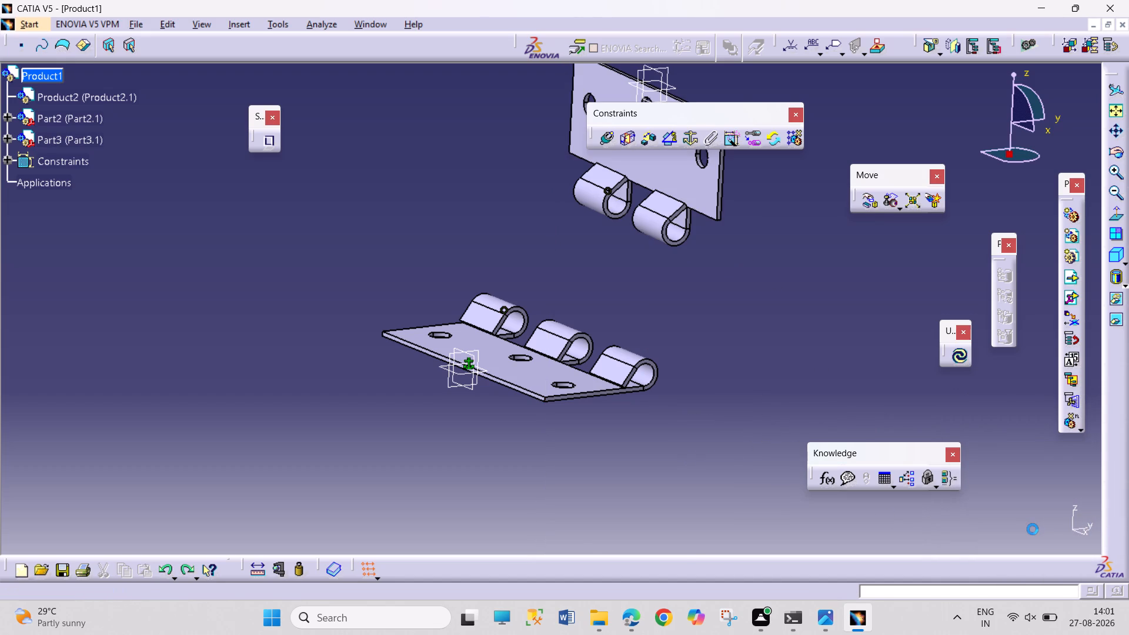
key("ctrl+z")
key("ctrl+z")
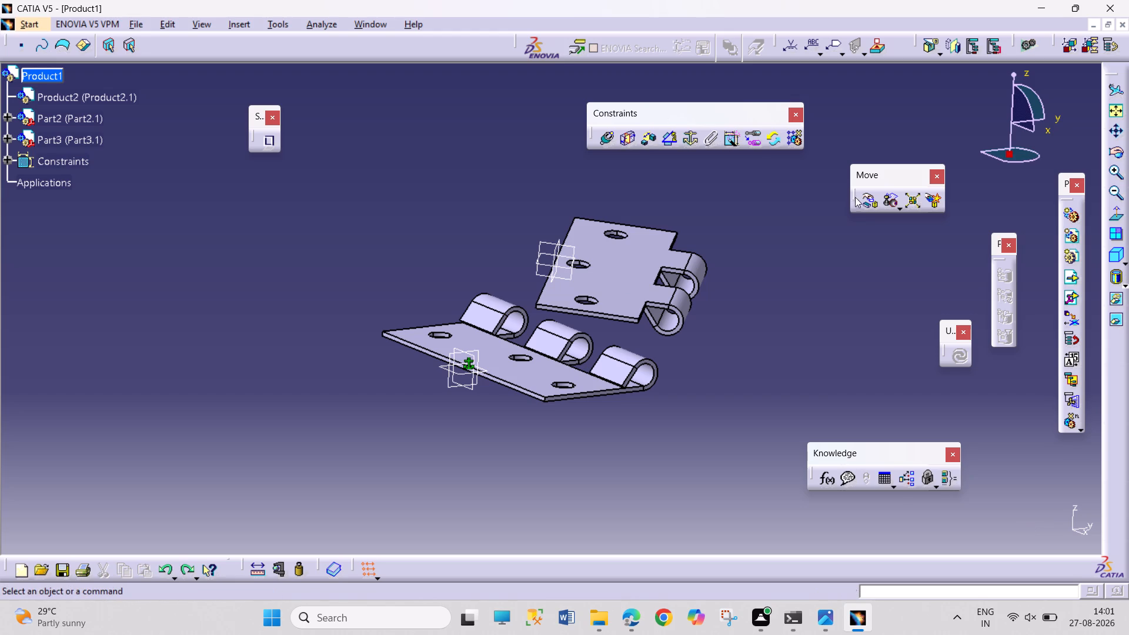
Rotate the second leaf with respect to constraints around the fixed leaf's vertical corner edge until its knuckles run roughly parallel to the fixed leaf's.
left_click(872, 198)
left_click(996, 505)
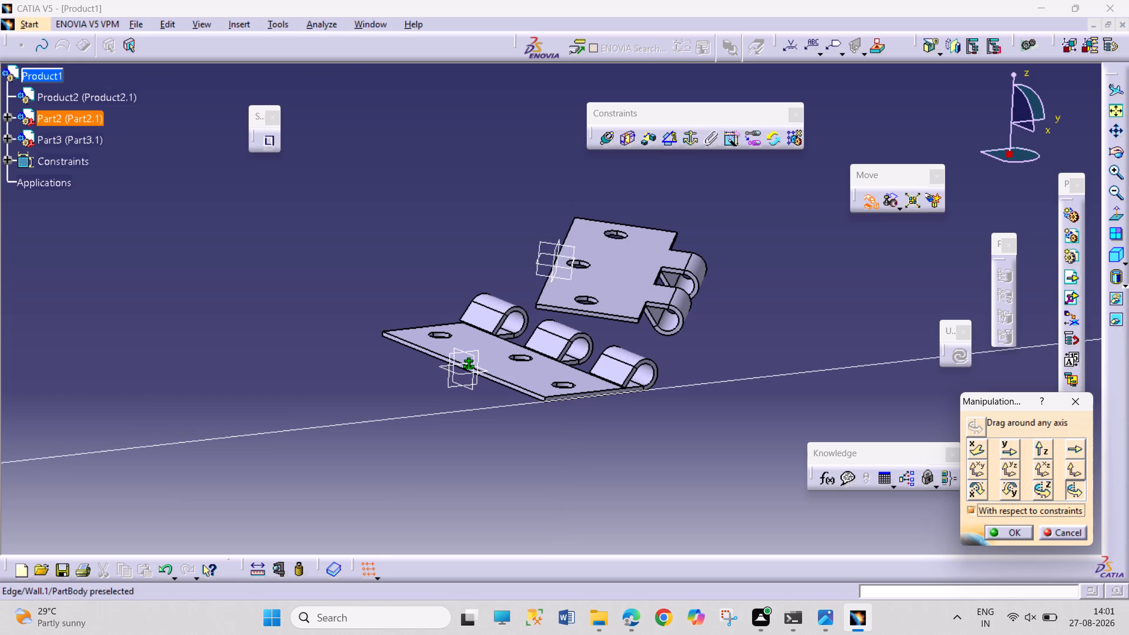
scroll(549, 412, "down", 1, "ctrl")
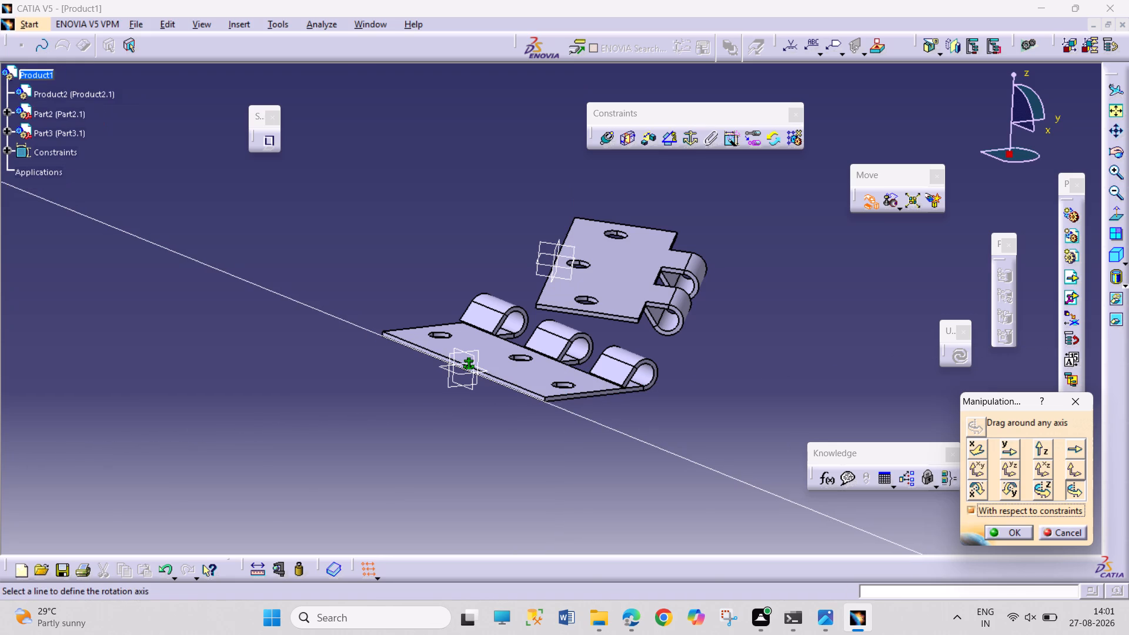
middle_click_drag(549, 412, 545, 357, "ctrl")
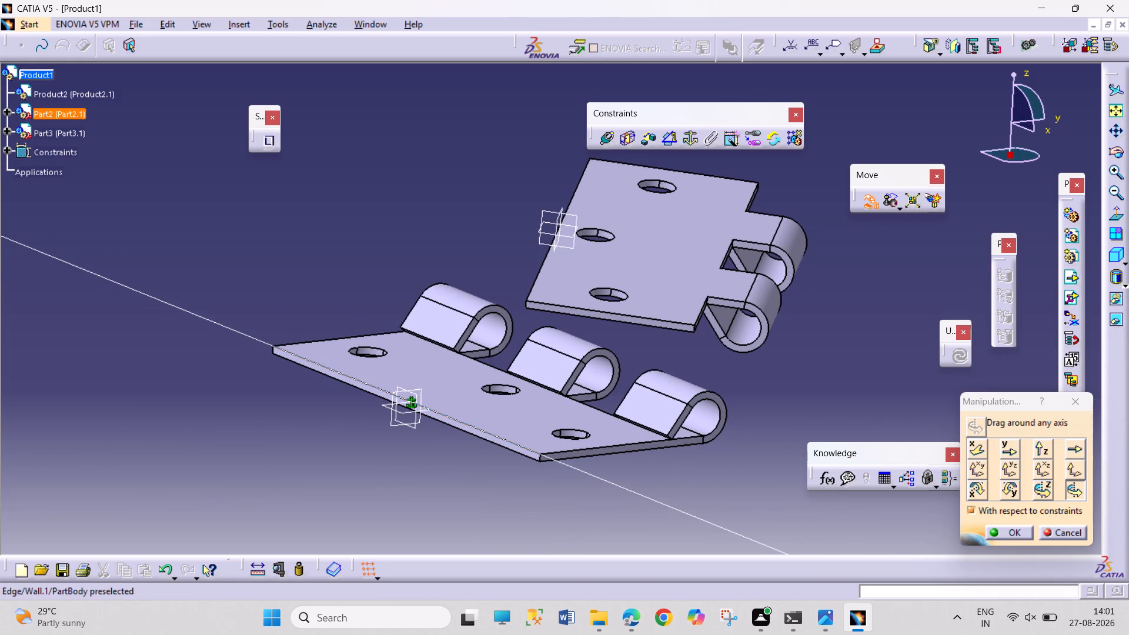
left_click(540, 459)
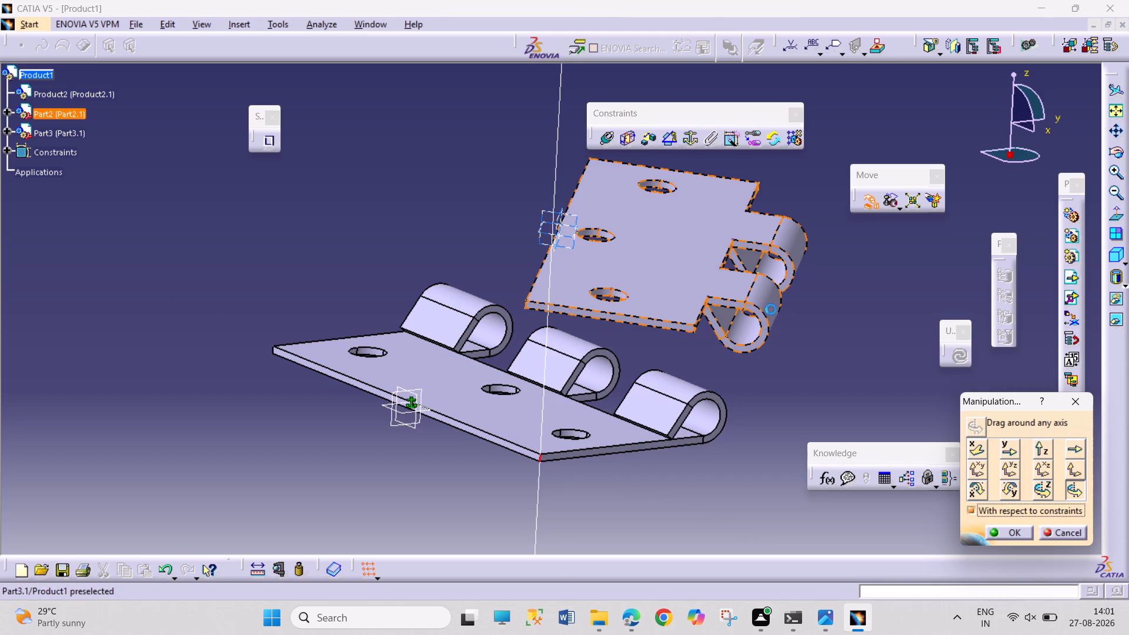
left_click_drag(781, 268, 486, 435)
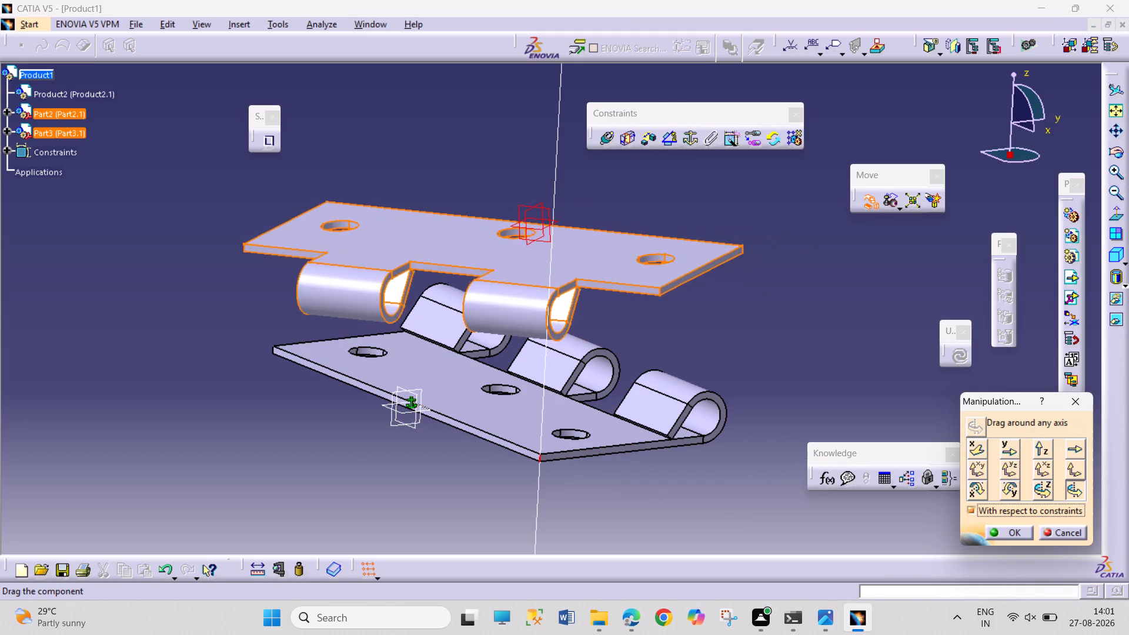
left_click_drag(486, 435, 283, 398)
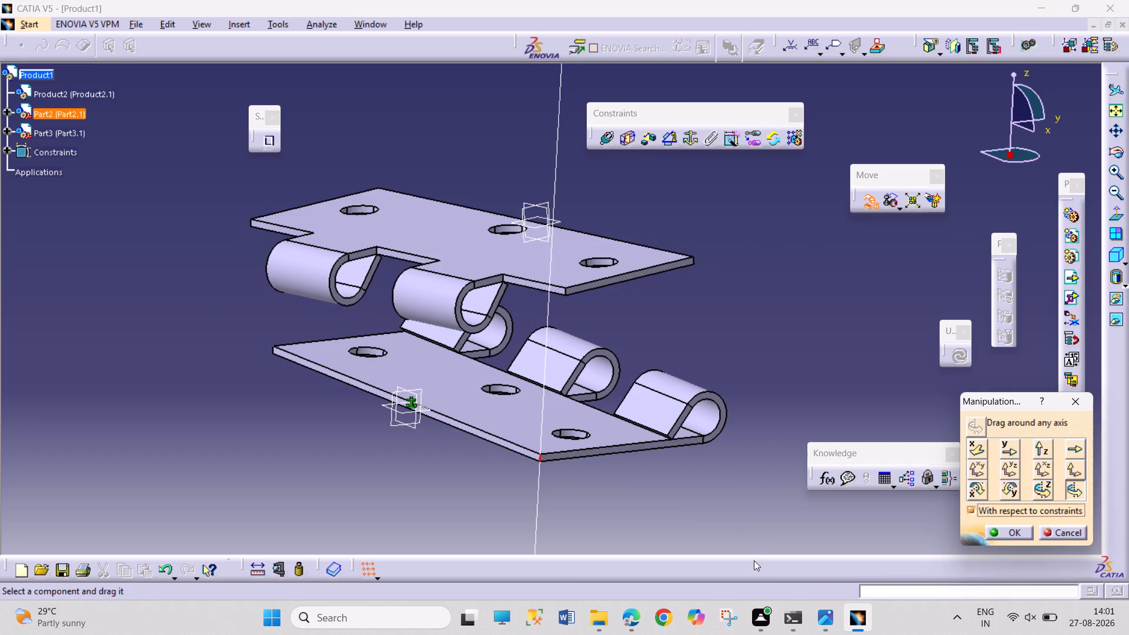
left_click(1007, 535)
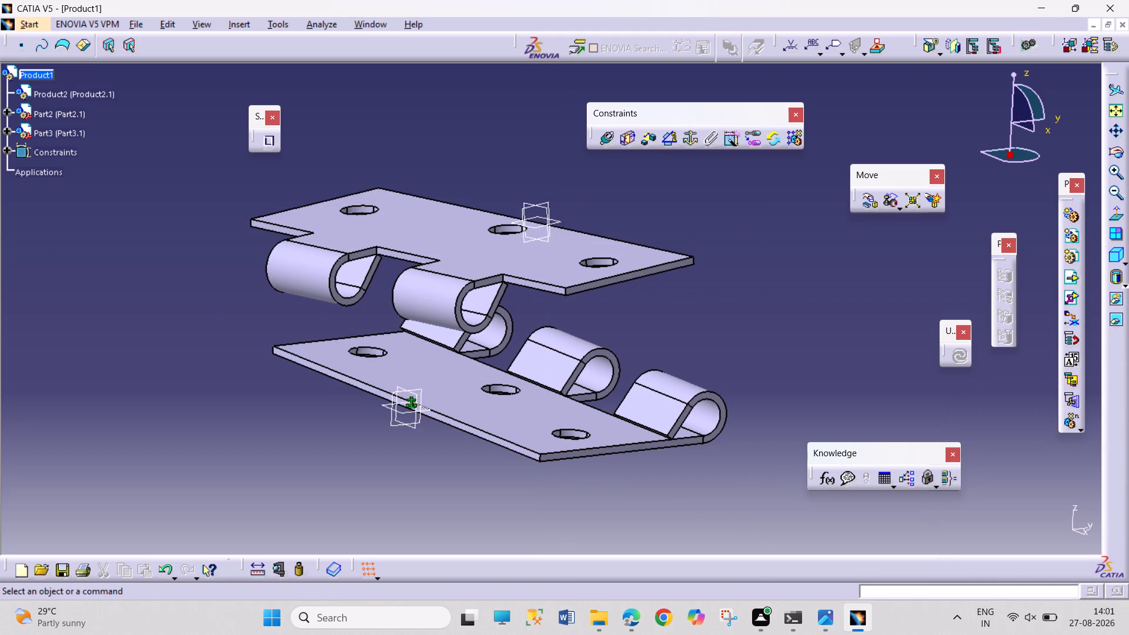
Translate the second leaf with Manipulation along the fixed leaf's short end edge, out past the fixed leaf's knuckle side.
left_click(609, 135)
left_click(1070, 432)
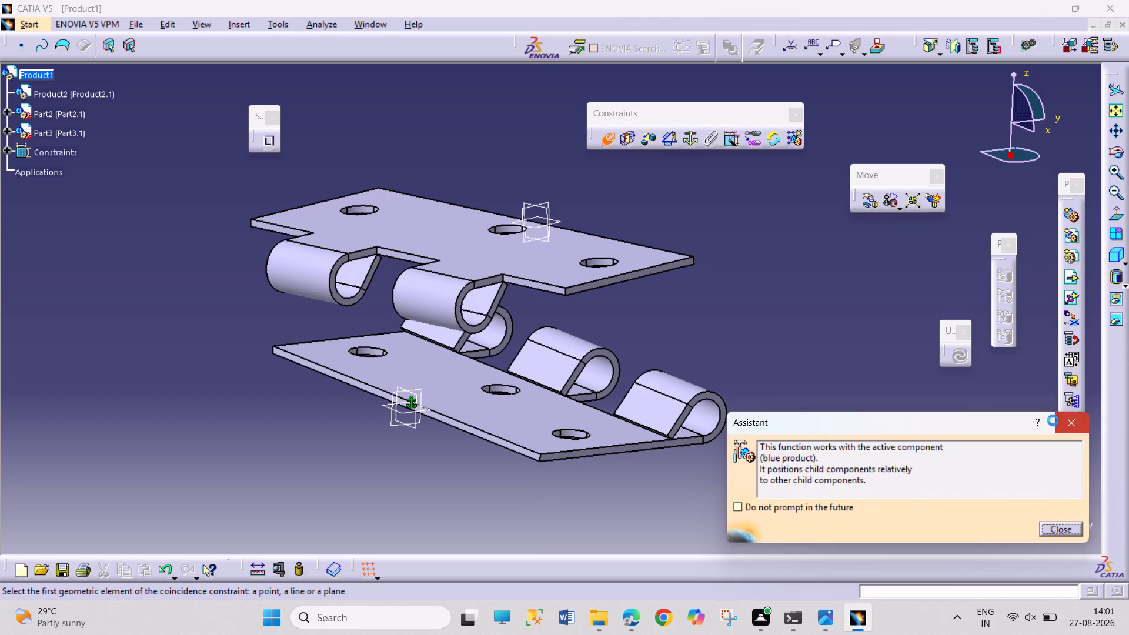
left_click(867, 199)
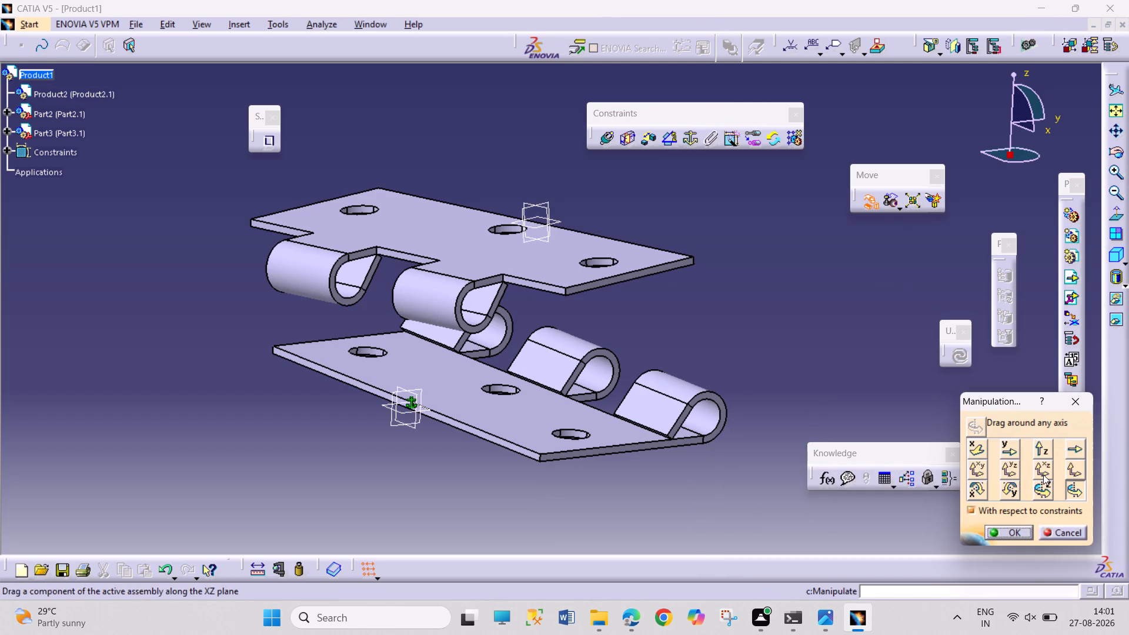
left_click(1068, 446)
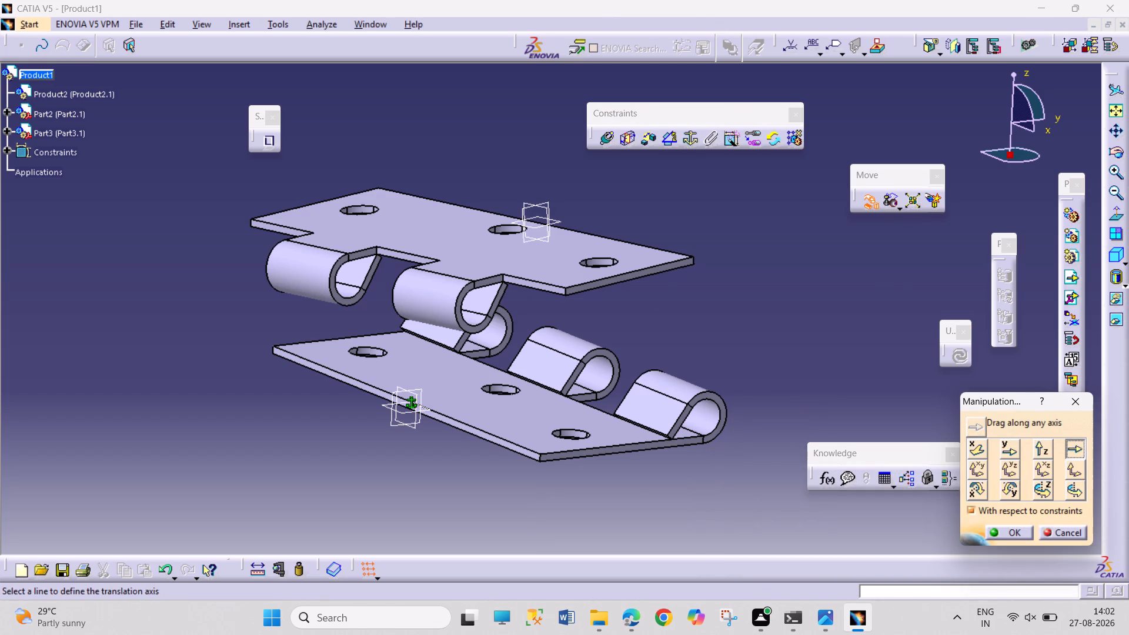
left_click(573, 449)
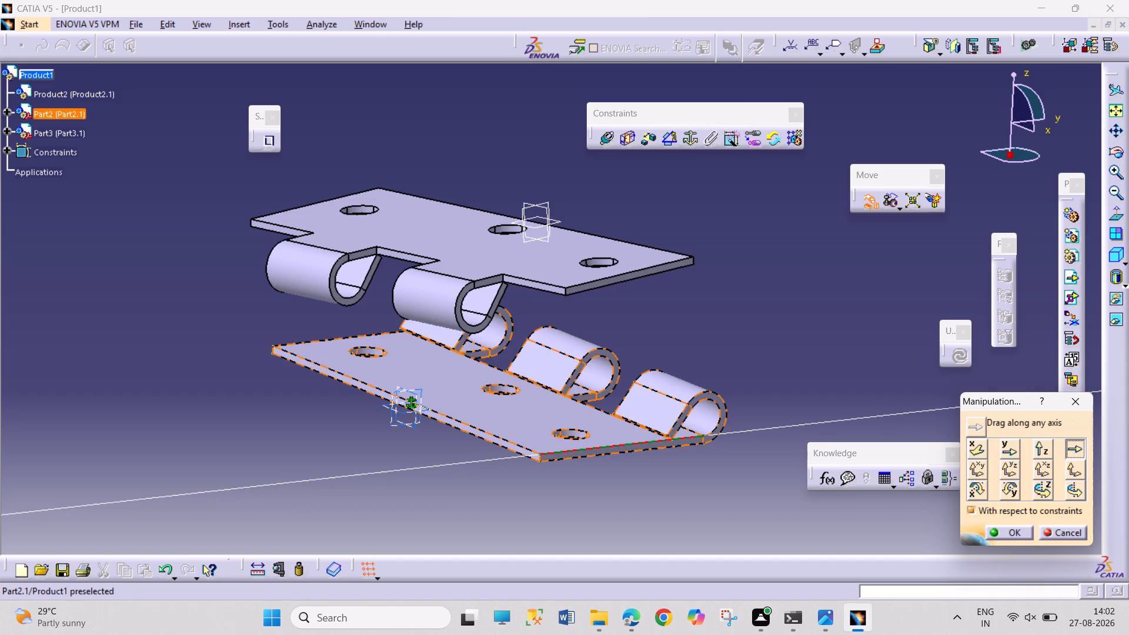
left_click_drag(568, 267, 750, 327)
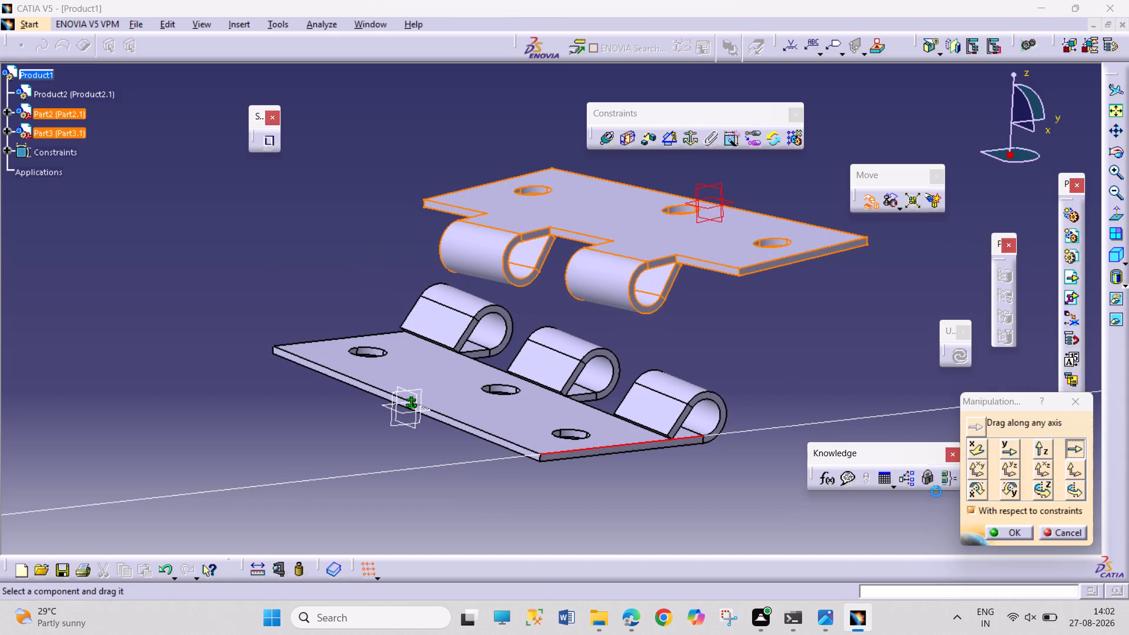
left_click(1003, 534)
Add a Coincidence constraint between the axes of the second leaf's knuckle and the fixed leaf's end knuckle, and update the assembly.
left_click(609, 133)
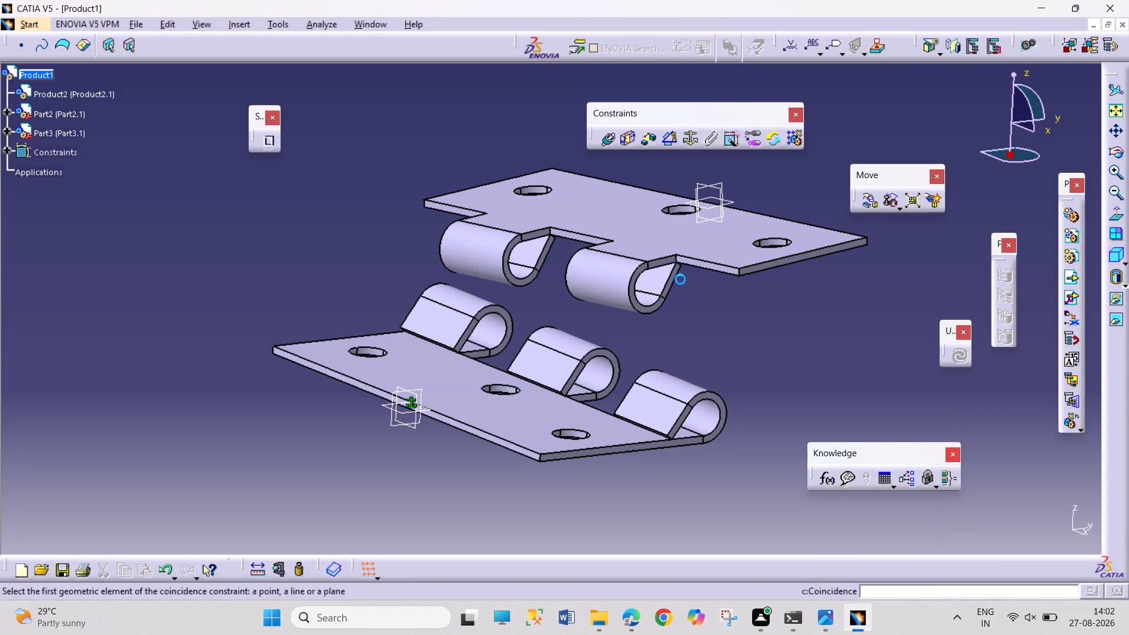
left_click(658, 294)
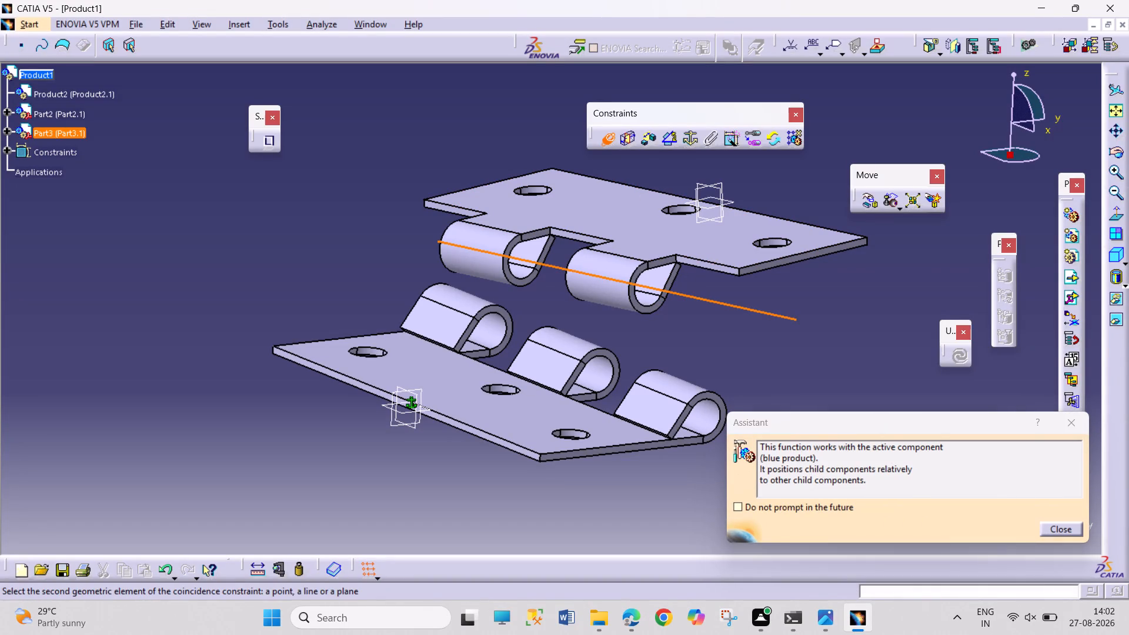
left_click(696, 415)
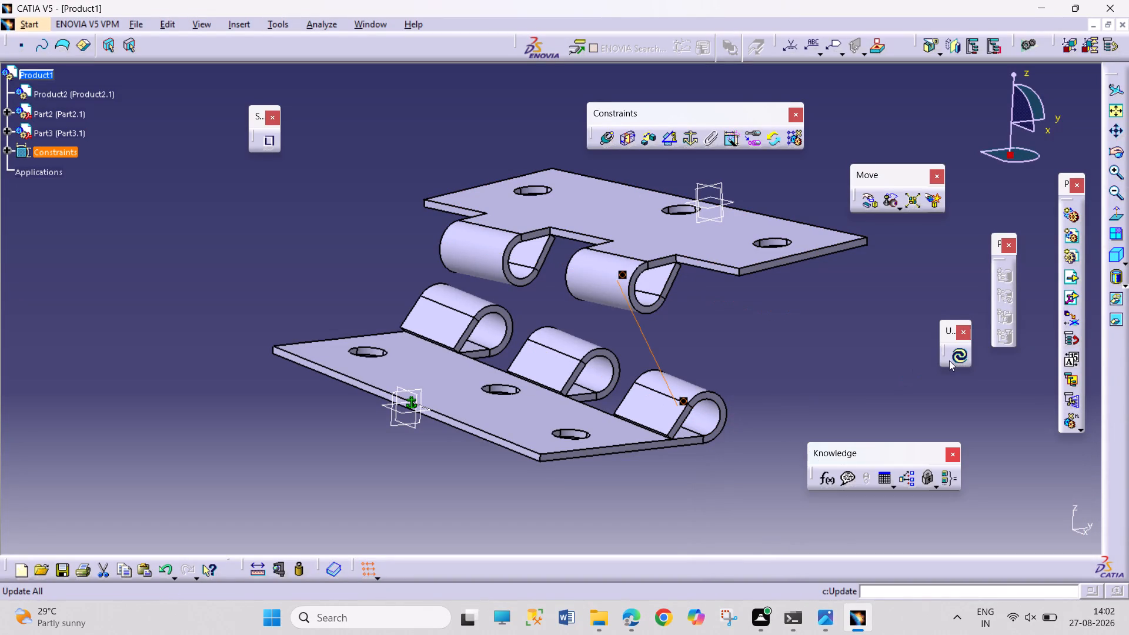
left_click(954, 356)
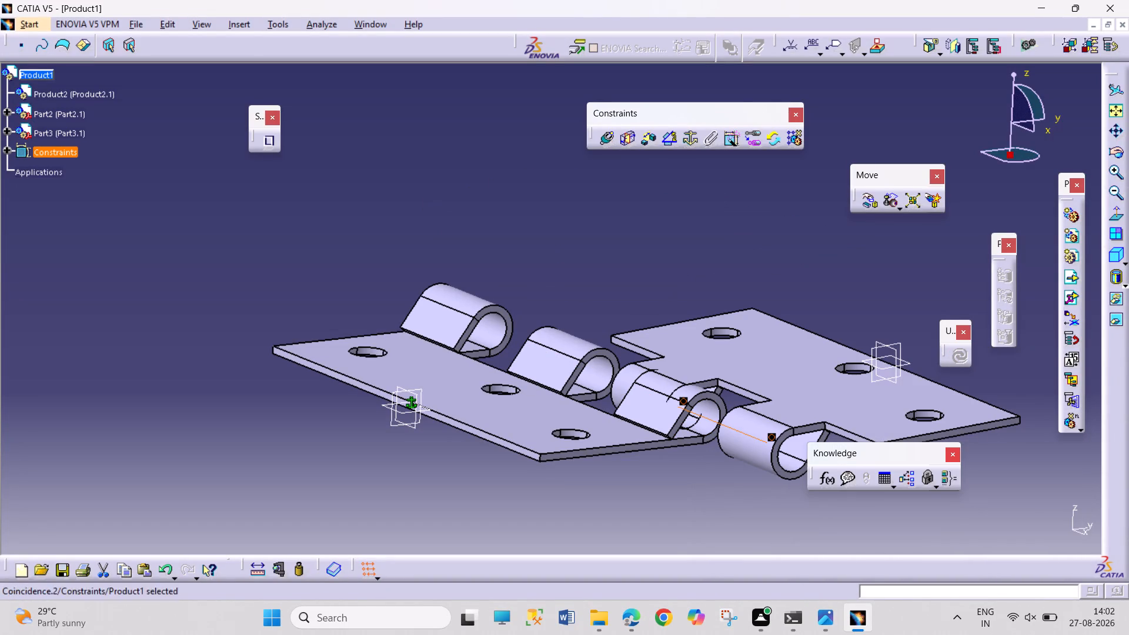
Add a Coincidence constraint between the inner end face of the fixed leaf's far knuckle and the facing end of the second leaf's knuckle, and update.
middle_click_drag(572, 252, 695, 509)
right_click_drag(582, 268, 695, 509)
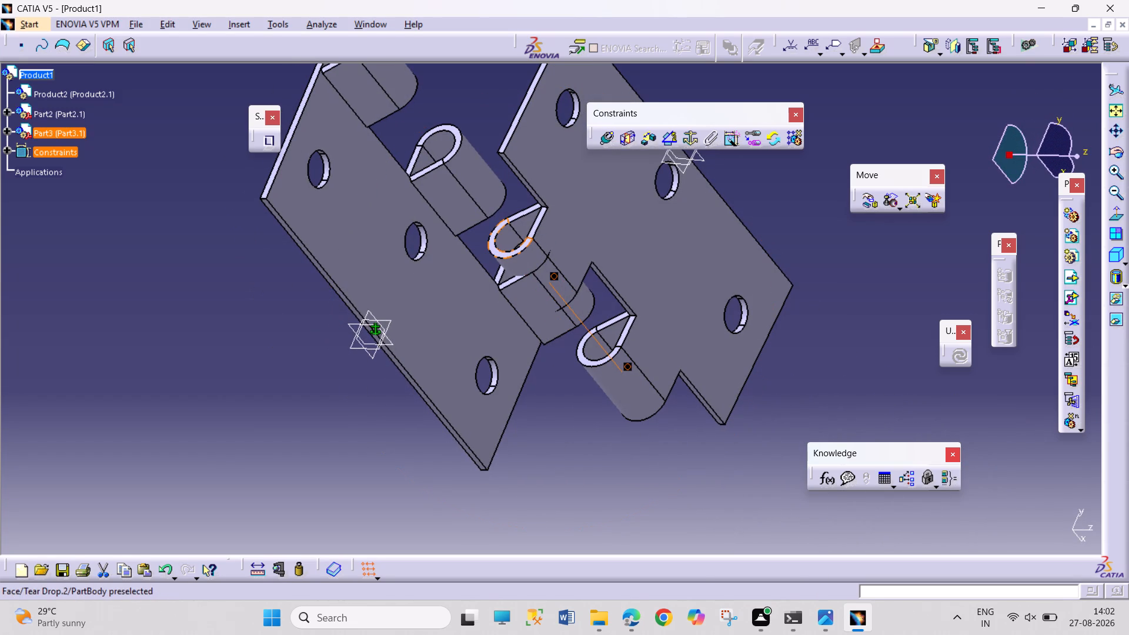
left_click(513, 250)
left_click_drag(570, 426, 567, 416)
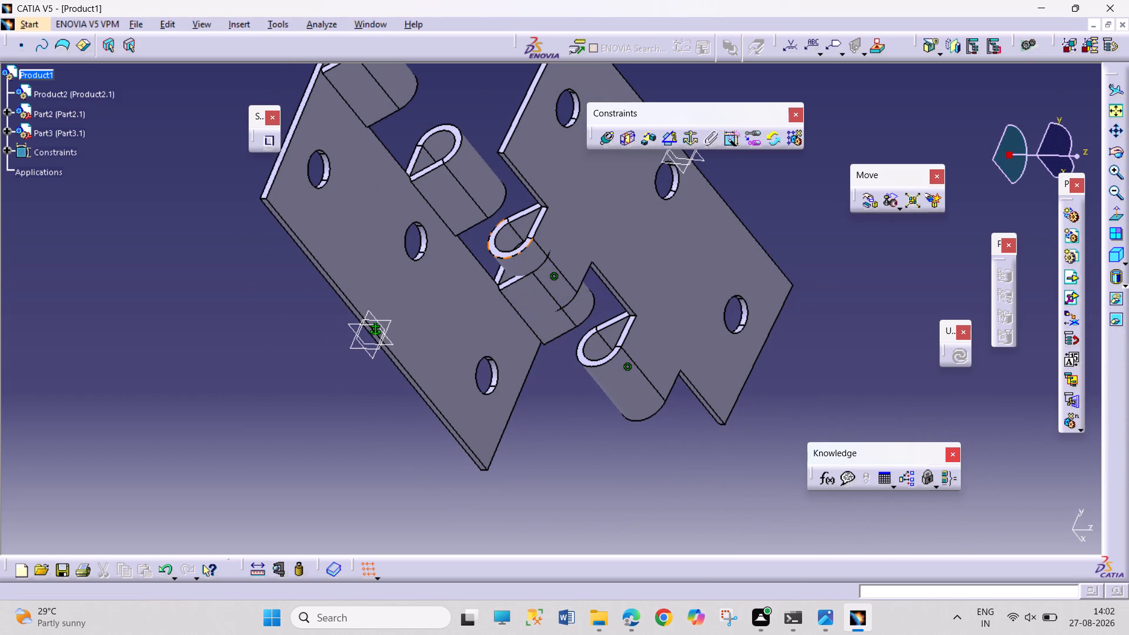
left_click(513, 250)
middle_click_drag(590, 430, 575, 386)
right_click_drag(590, 430, 575, 386)
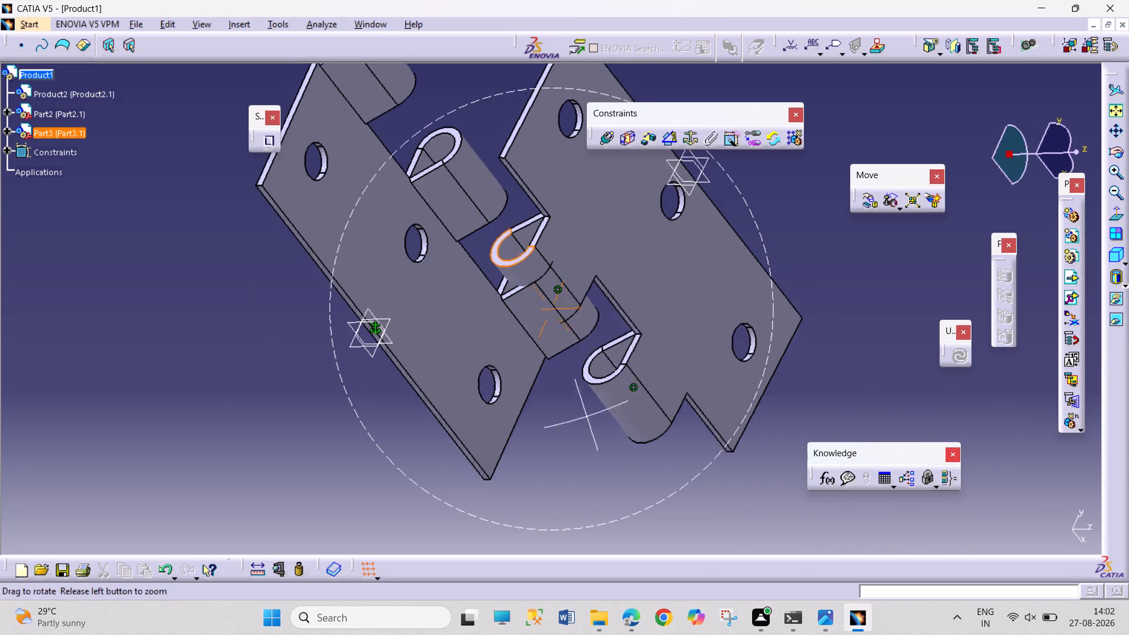
middle_click_drag(575, 386, 537, 294)
right_click_drag(575, 386, 442, 142)
middle_click_drag(474, 154, 436, 82)
right_click_drag(473, 152, 437, 102)
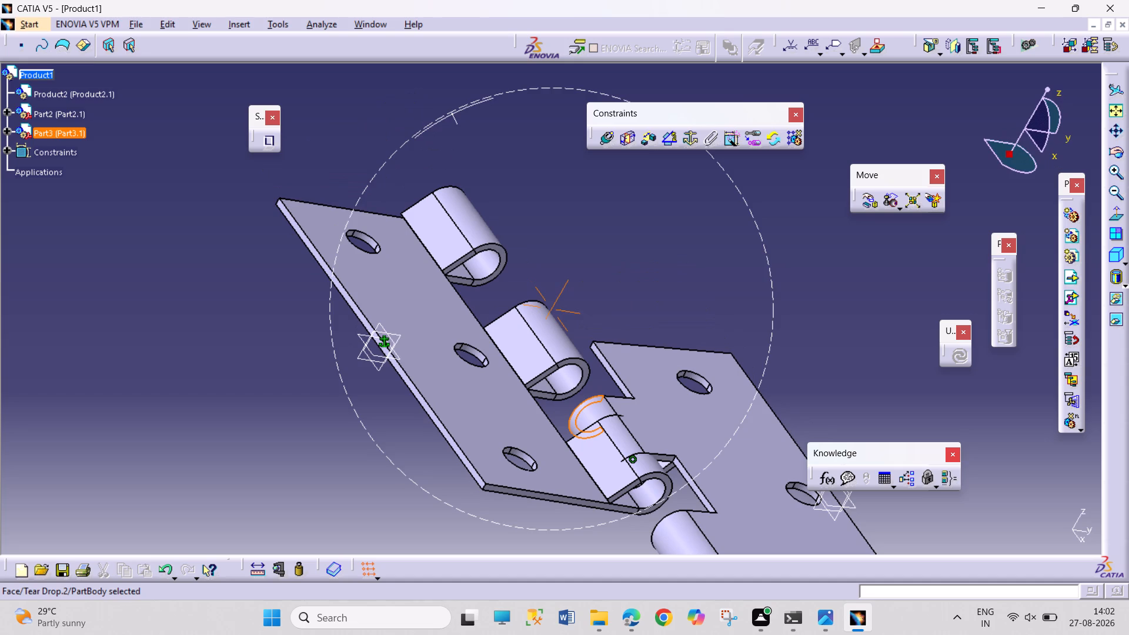
left_click(503, 252, "ctrl")
left_click(555, 270)
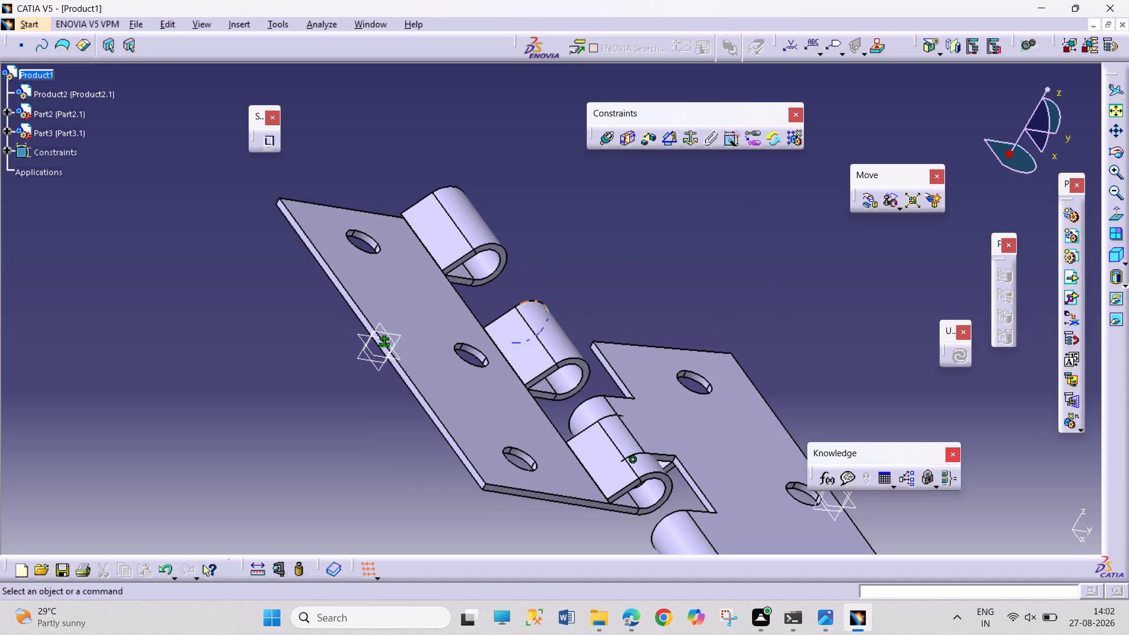
left_click(503, 256, "ctrl")
middle_click_drag(536, 265, 564, 404)
right_click_drag(536, 265, 564, 404)
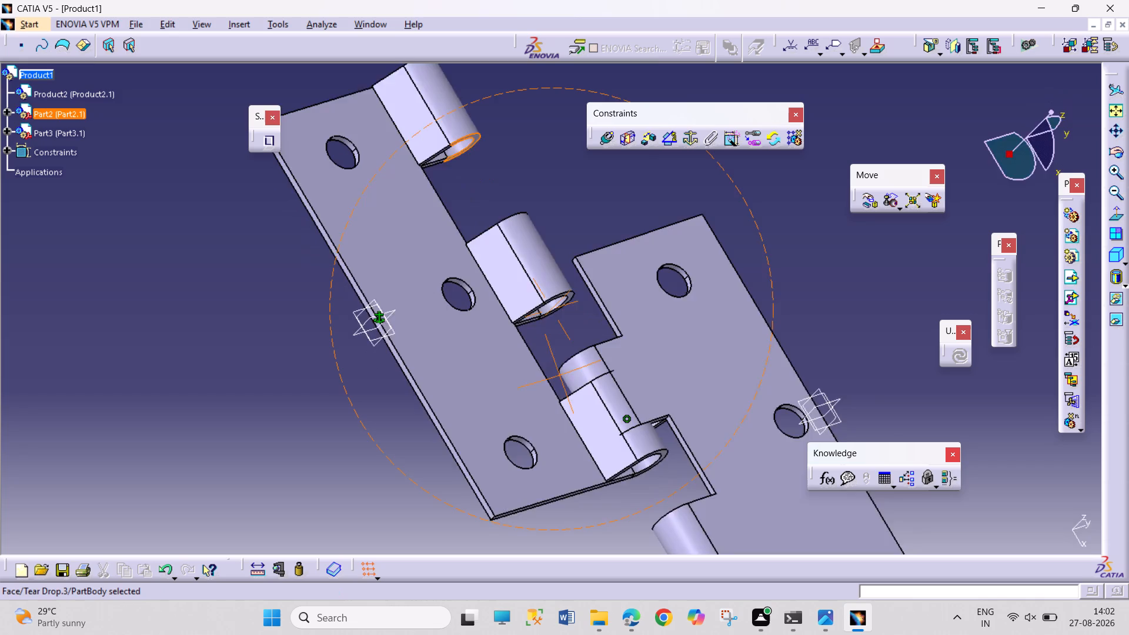
middle_click_drag(564, 404, 598, 520)
right_click_drag(564, 404, 596, 507)
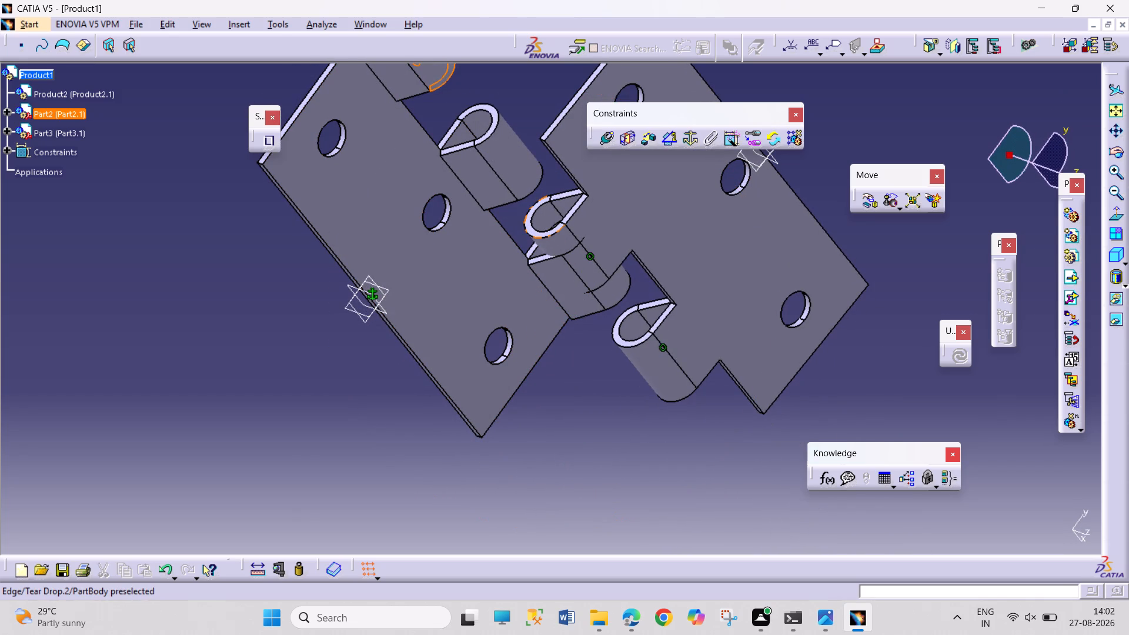
left_click(540, 230, "ctrl")
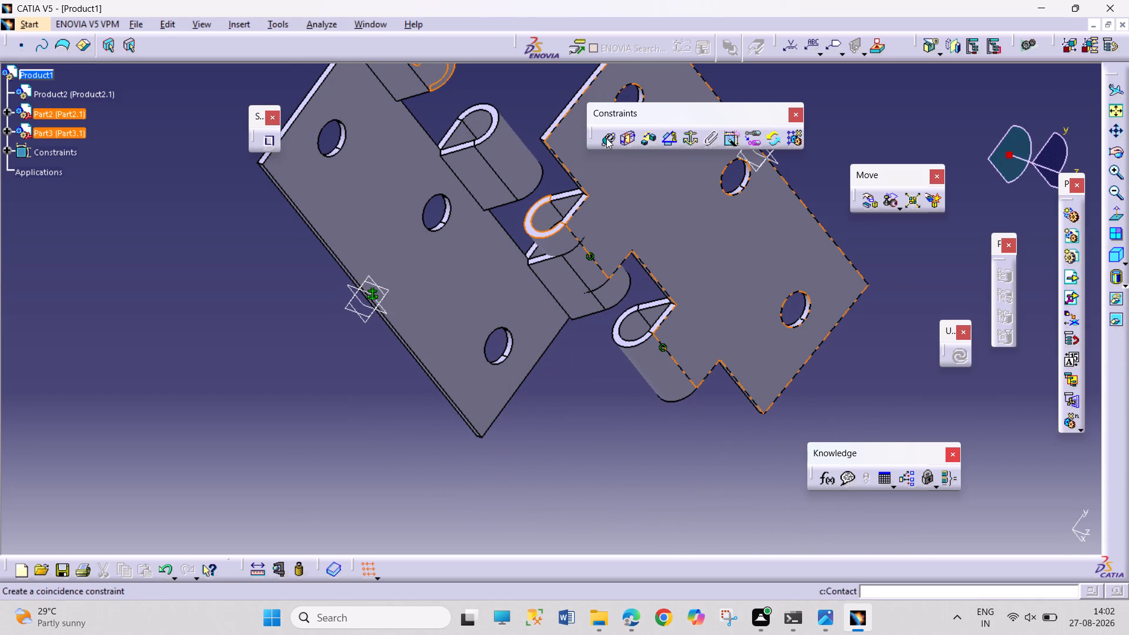
left_click(606, 138)
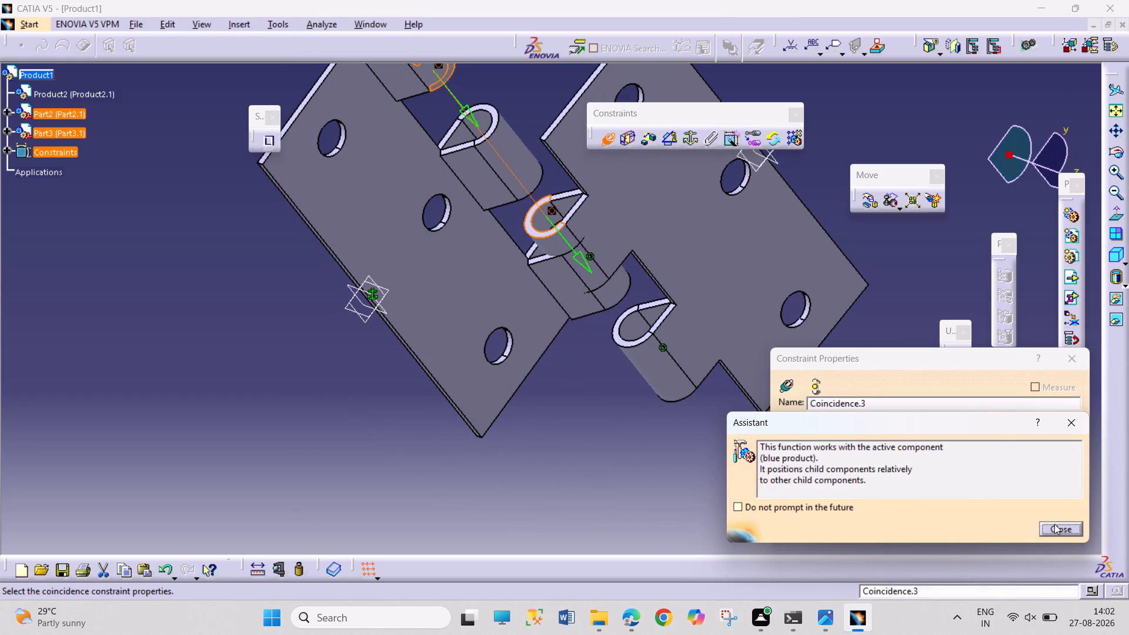
left_click(1054, 523)
left_click(1012, 527)
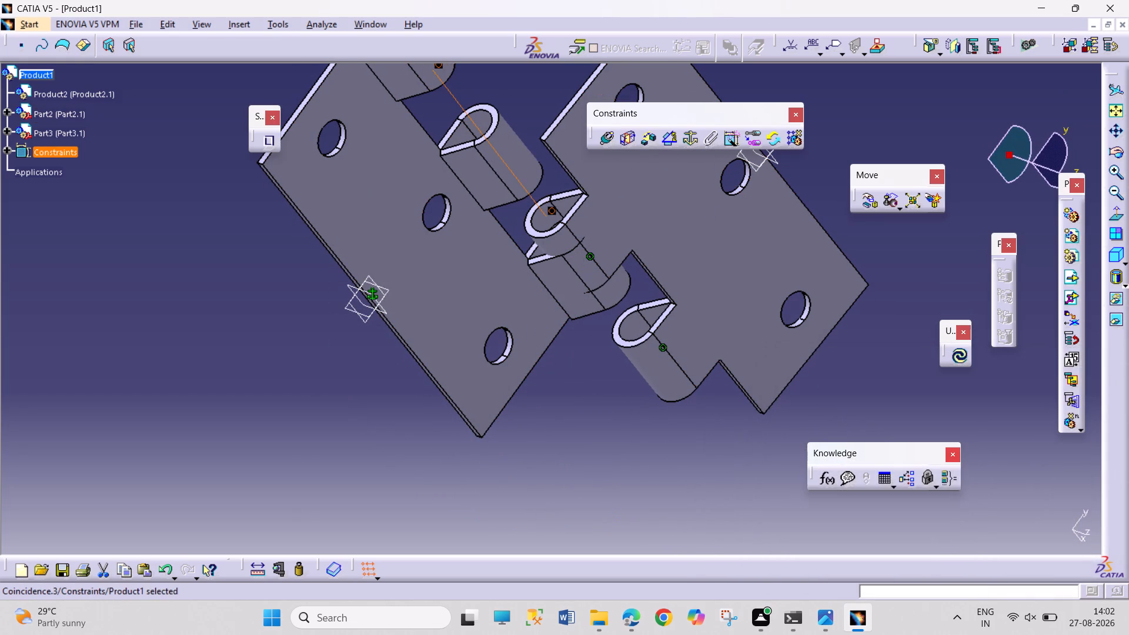
left_click(962, 362)
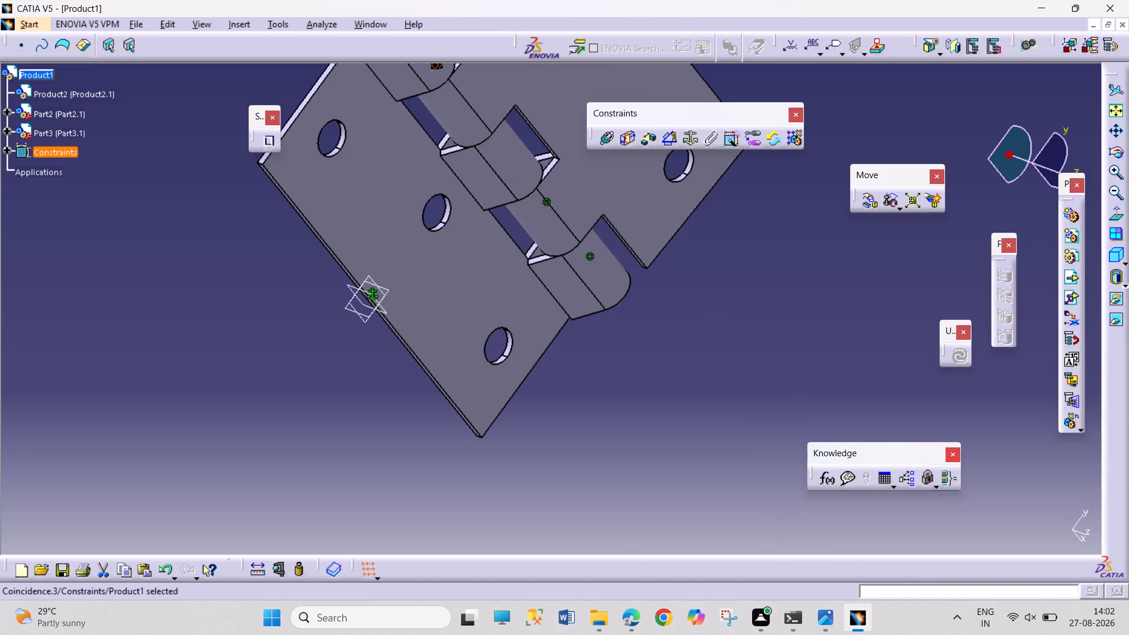
Examine the hinge from underneath and above to check how the two leaves' knuckles interlock.
middle_click_drag(799, 323, 757, 265)
right_click_drag(794, 323, 592, 190)
middle_click_drag(684, 278, 679, 278)
right_click_drag(682, 278, 679, 278)
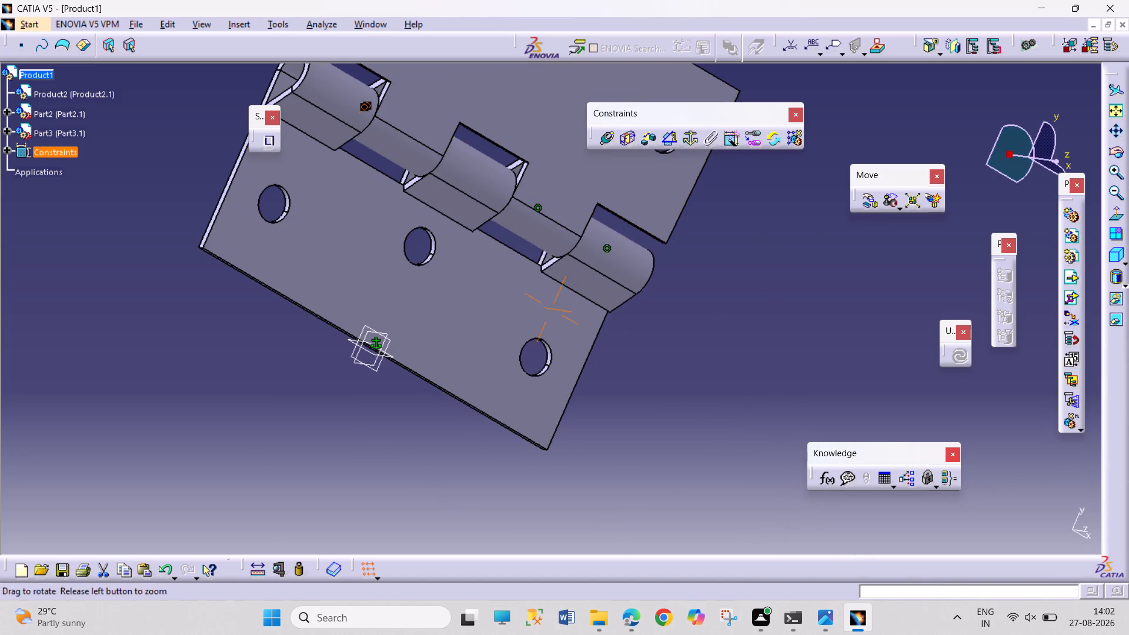
middle_click_drag(679, 278, 556, 144)
right_click_drag(679, 278, 563, 149)
middle_click_drag(378, 473, 395, 379)
right_click_drag(380, 472, 395, 379)
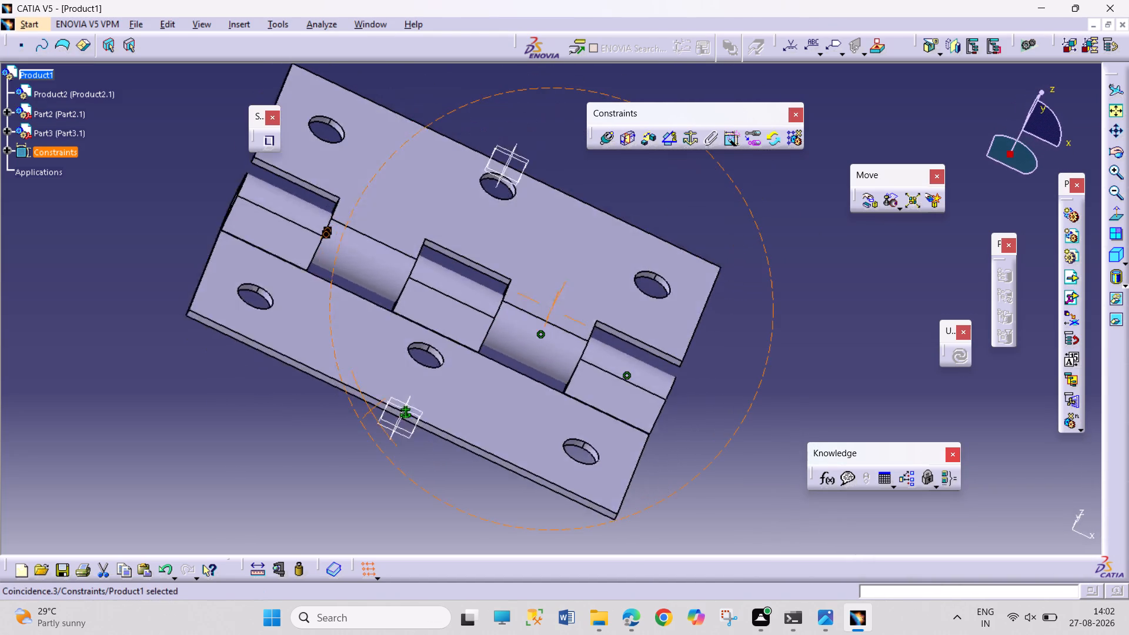
middle_click_drag(395, 379, 392, 376)
right_click_drag(395, 379, 411, 388)
middle_click_drag(787, 369, 654, 336)
right_click_drag(780, 369, 657, 336)
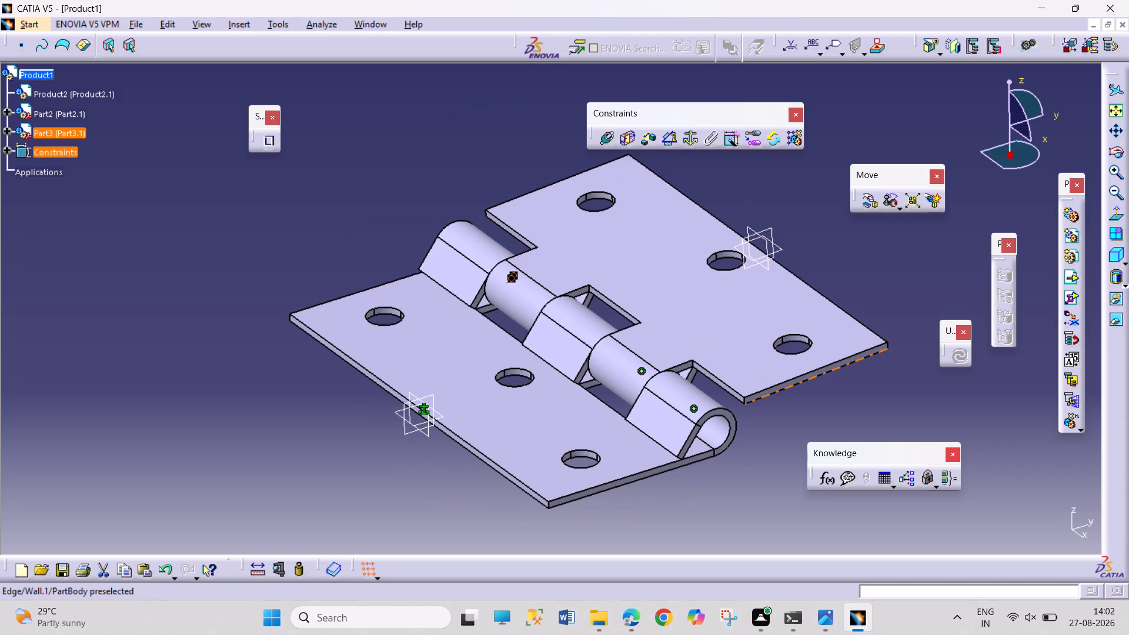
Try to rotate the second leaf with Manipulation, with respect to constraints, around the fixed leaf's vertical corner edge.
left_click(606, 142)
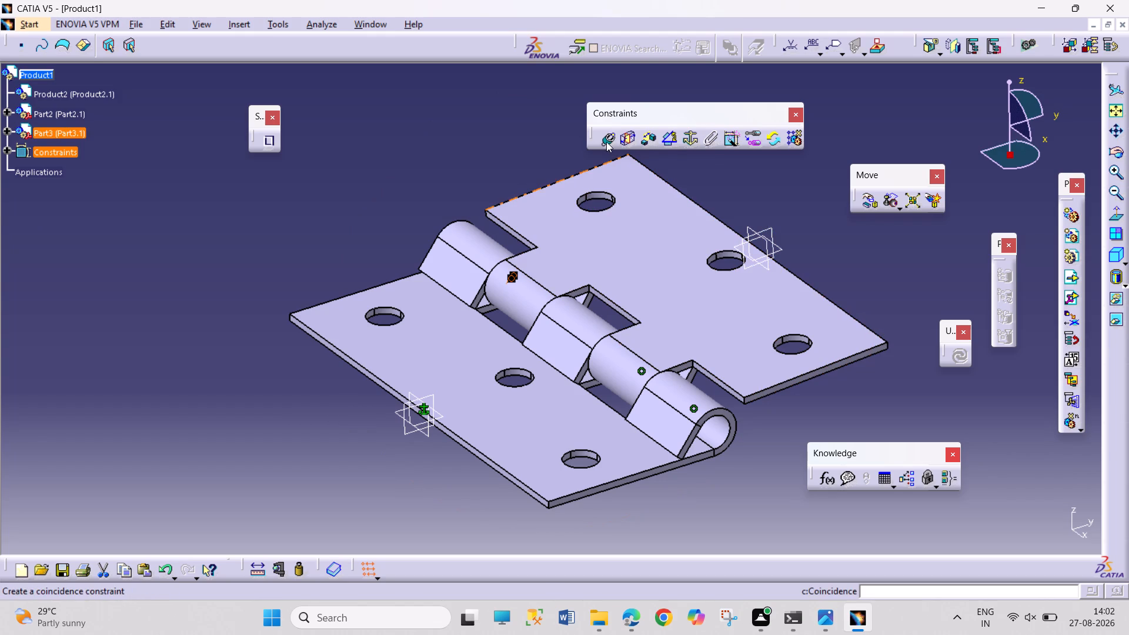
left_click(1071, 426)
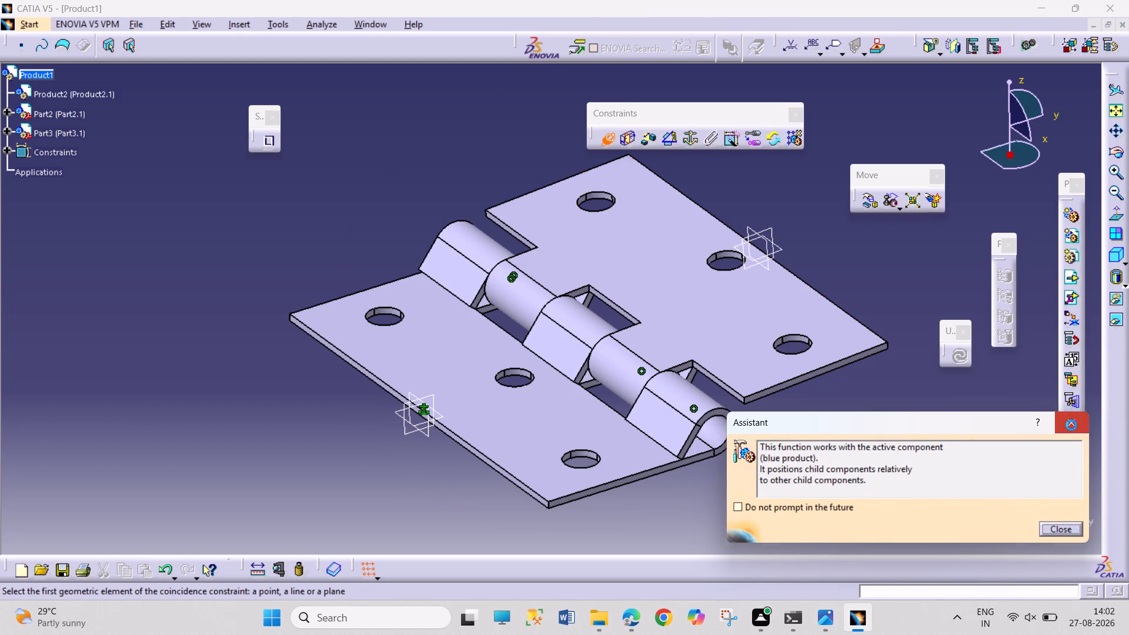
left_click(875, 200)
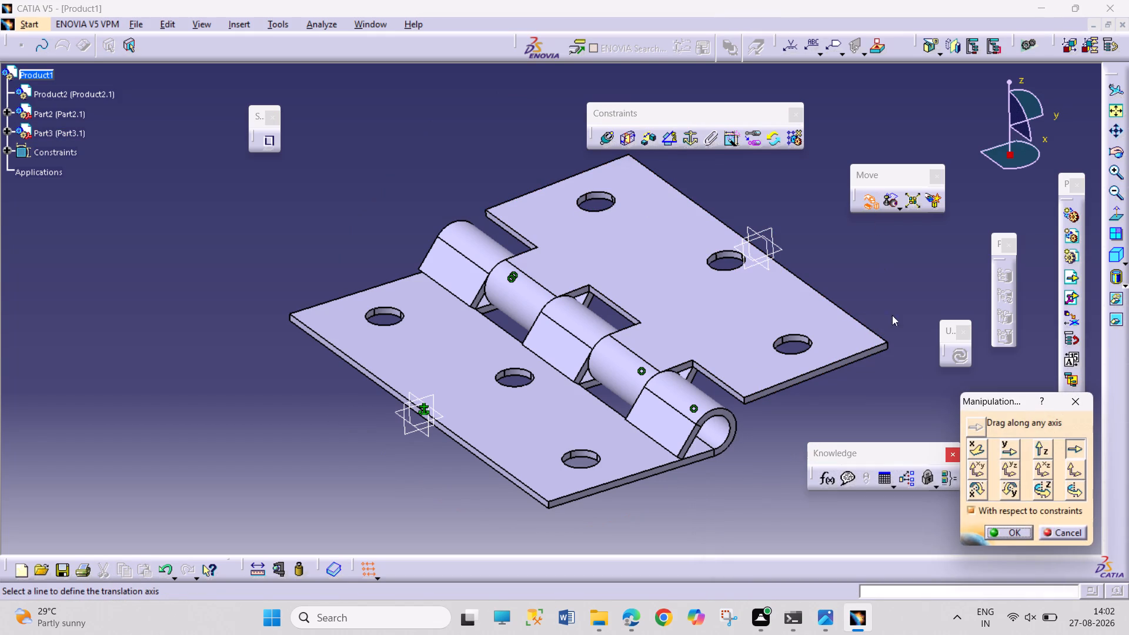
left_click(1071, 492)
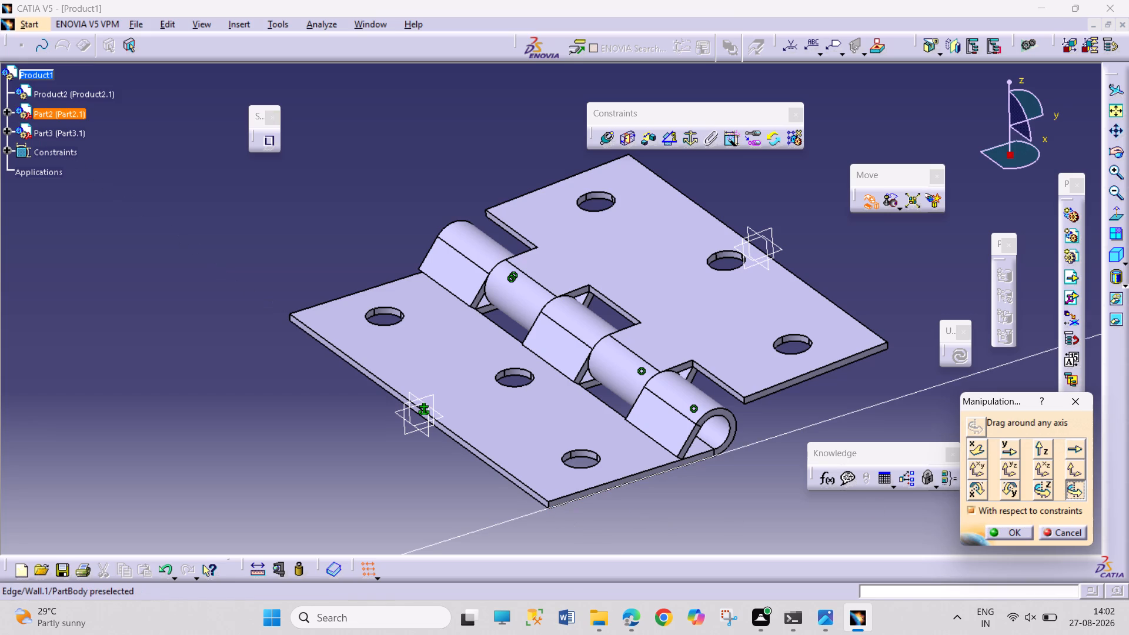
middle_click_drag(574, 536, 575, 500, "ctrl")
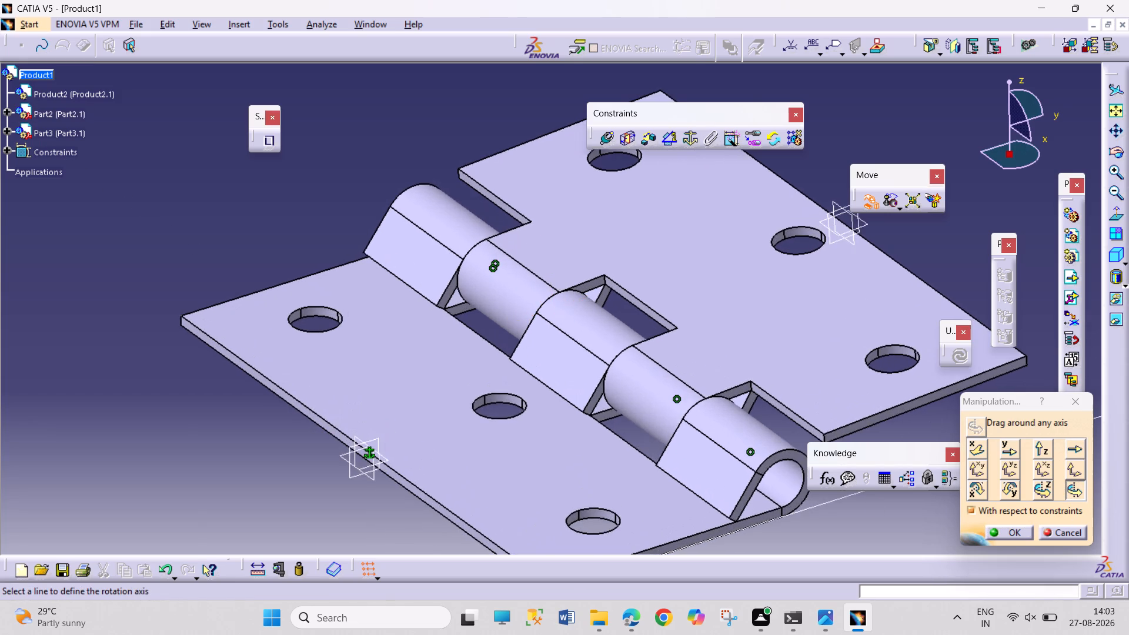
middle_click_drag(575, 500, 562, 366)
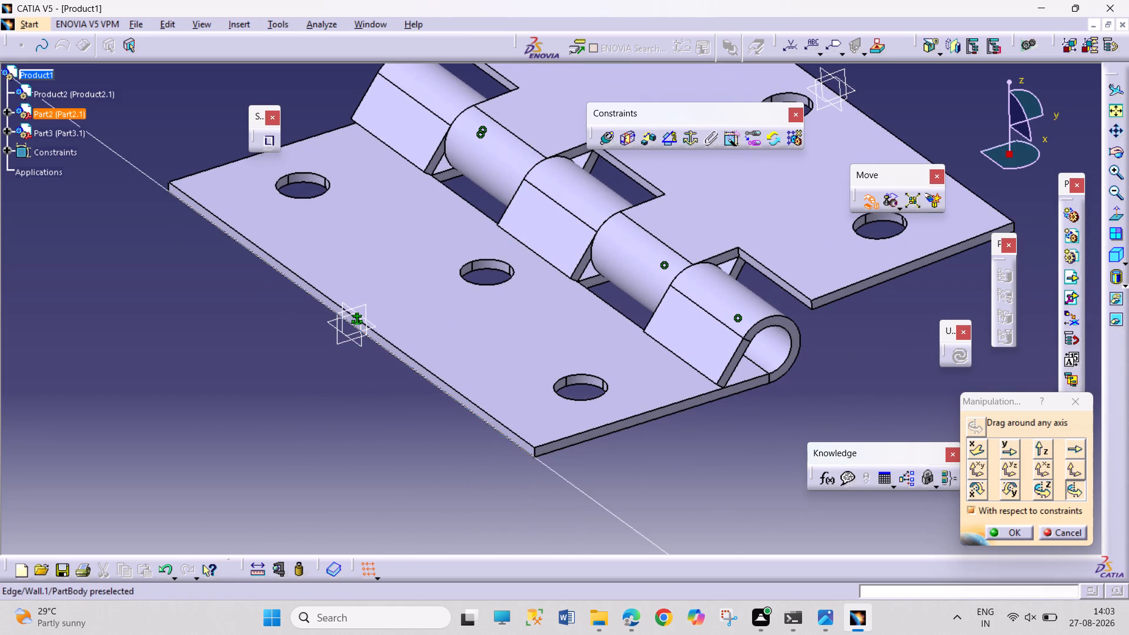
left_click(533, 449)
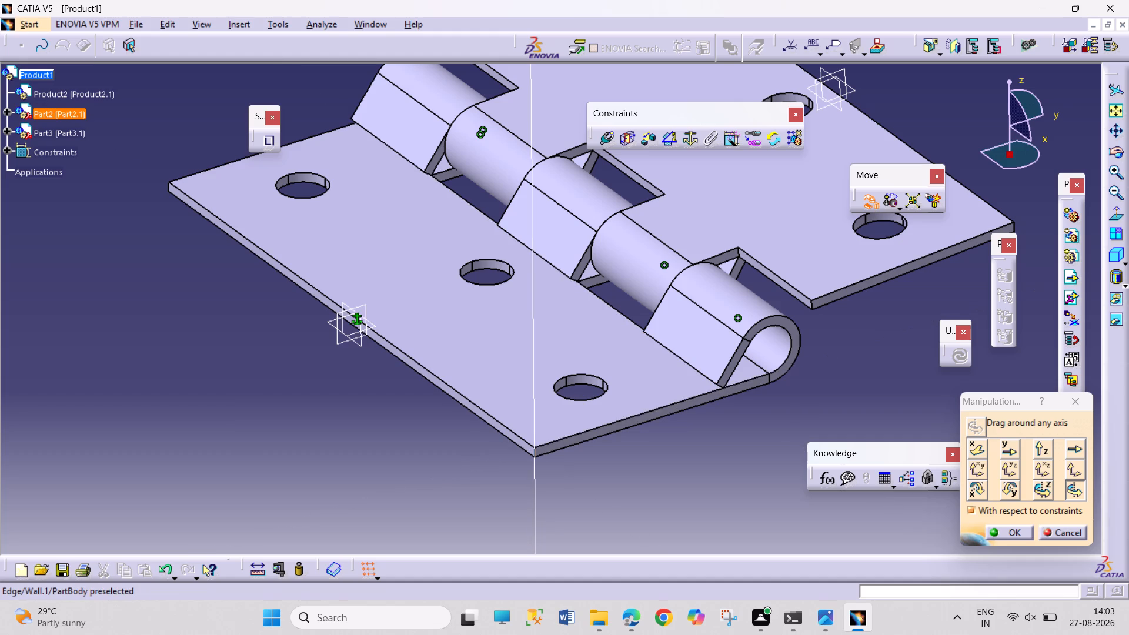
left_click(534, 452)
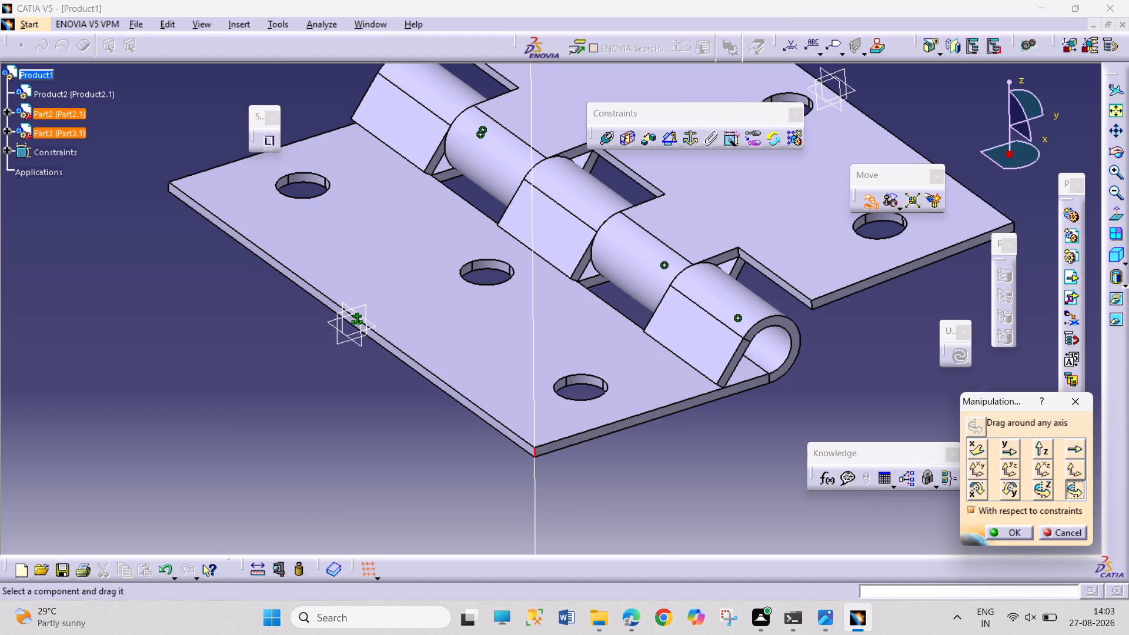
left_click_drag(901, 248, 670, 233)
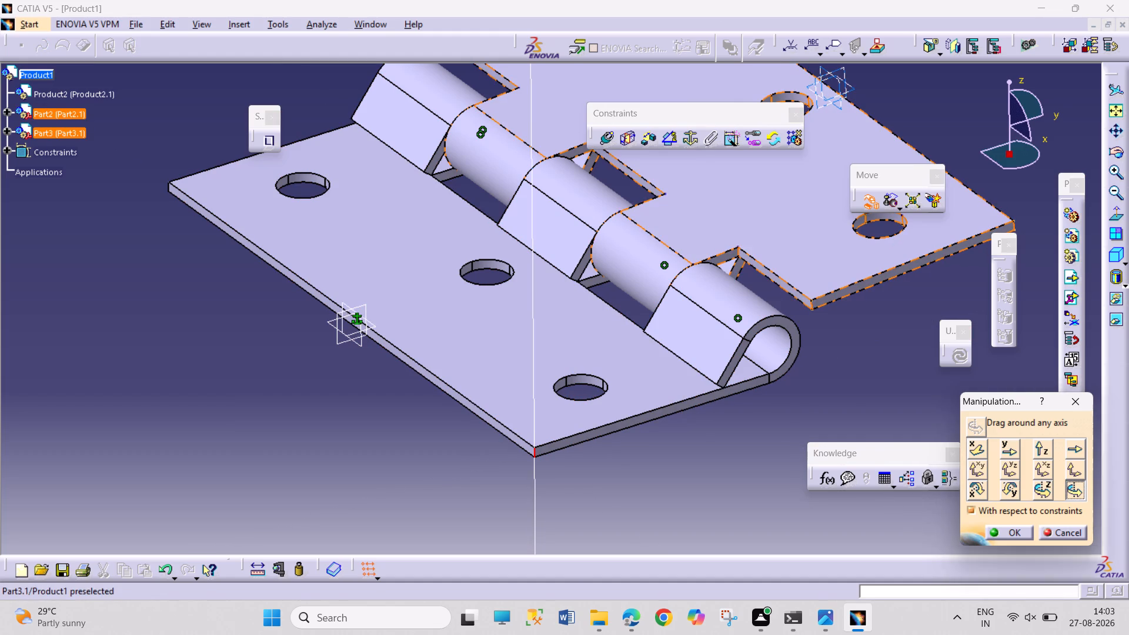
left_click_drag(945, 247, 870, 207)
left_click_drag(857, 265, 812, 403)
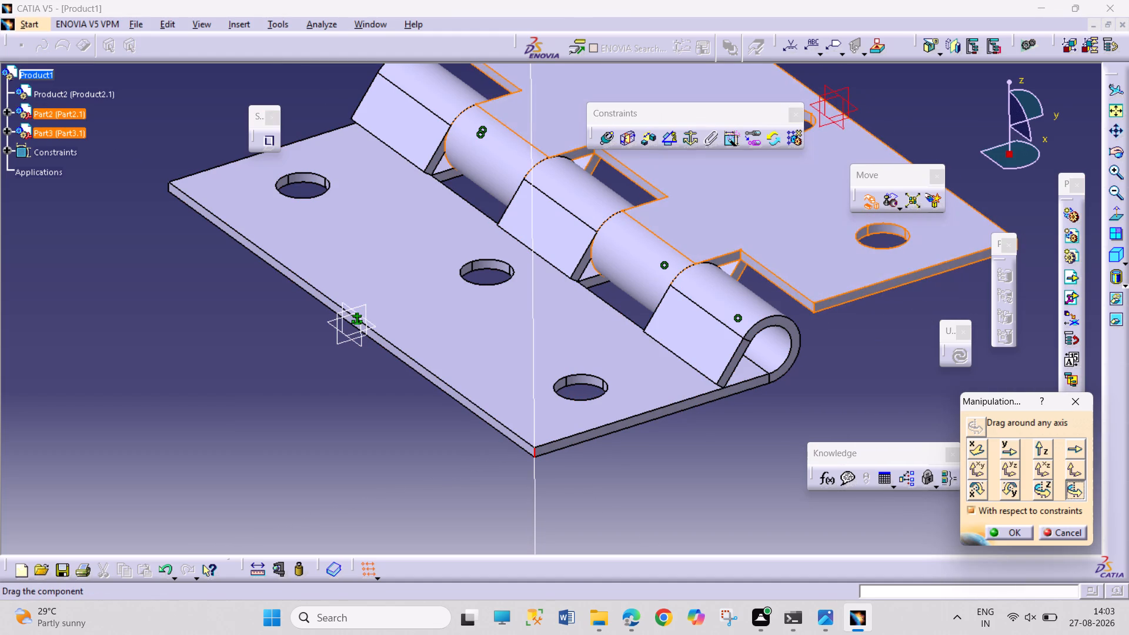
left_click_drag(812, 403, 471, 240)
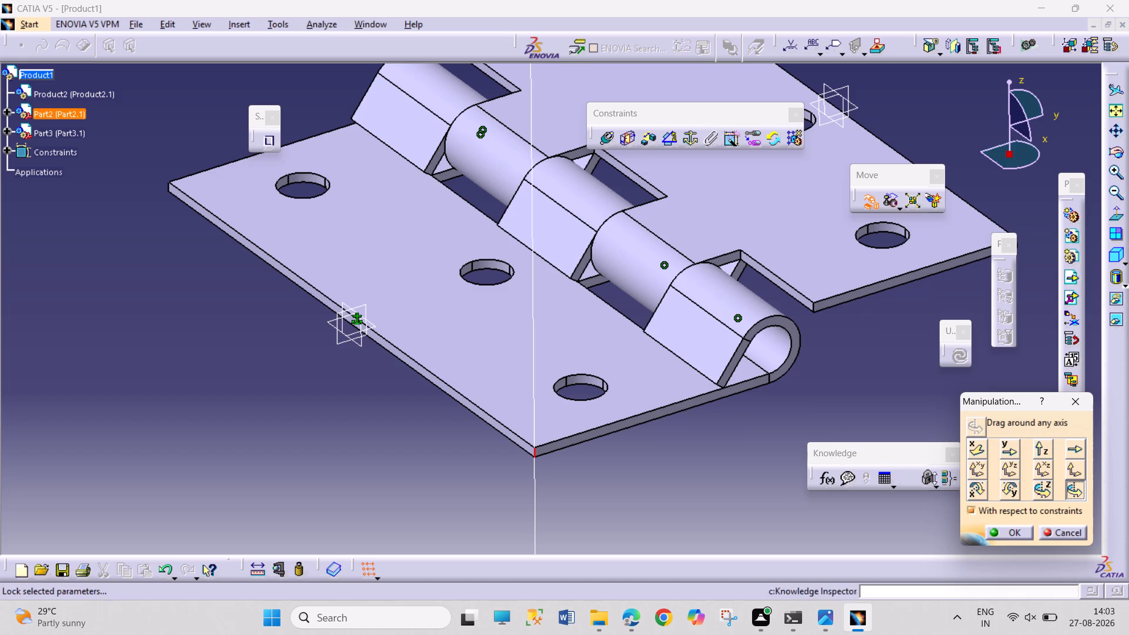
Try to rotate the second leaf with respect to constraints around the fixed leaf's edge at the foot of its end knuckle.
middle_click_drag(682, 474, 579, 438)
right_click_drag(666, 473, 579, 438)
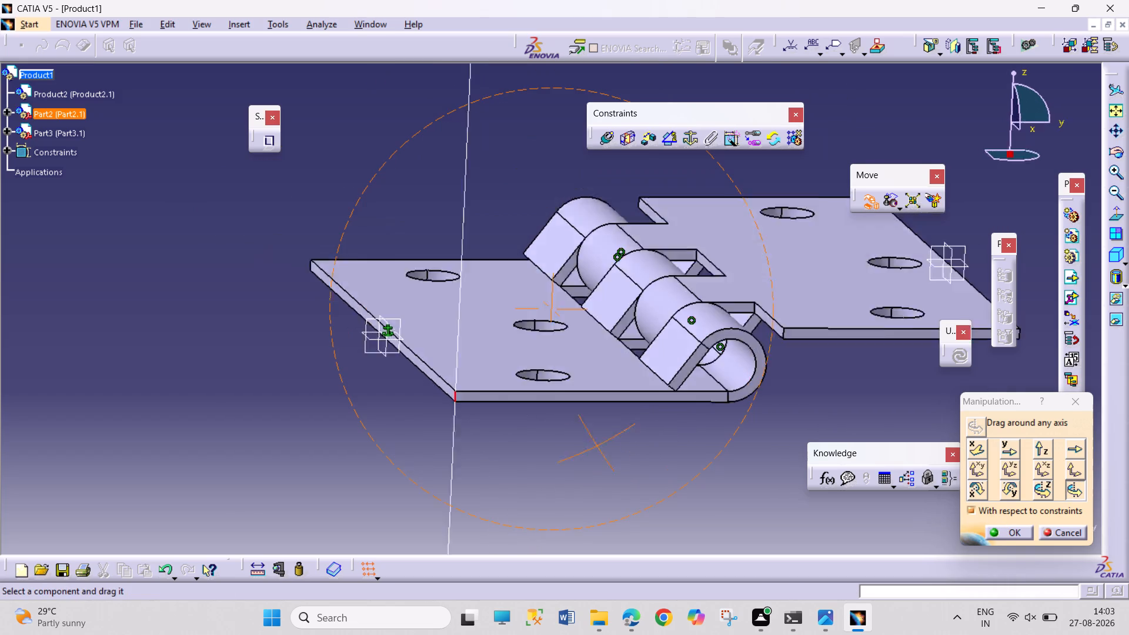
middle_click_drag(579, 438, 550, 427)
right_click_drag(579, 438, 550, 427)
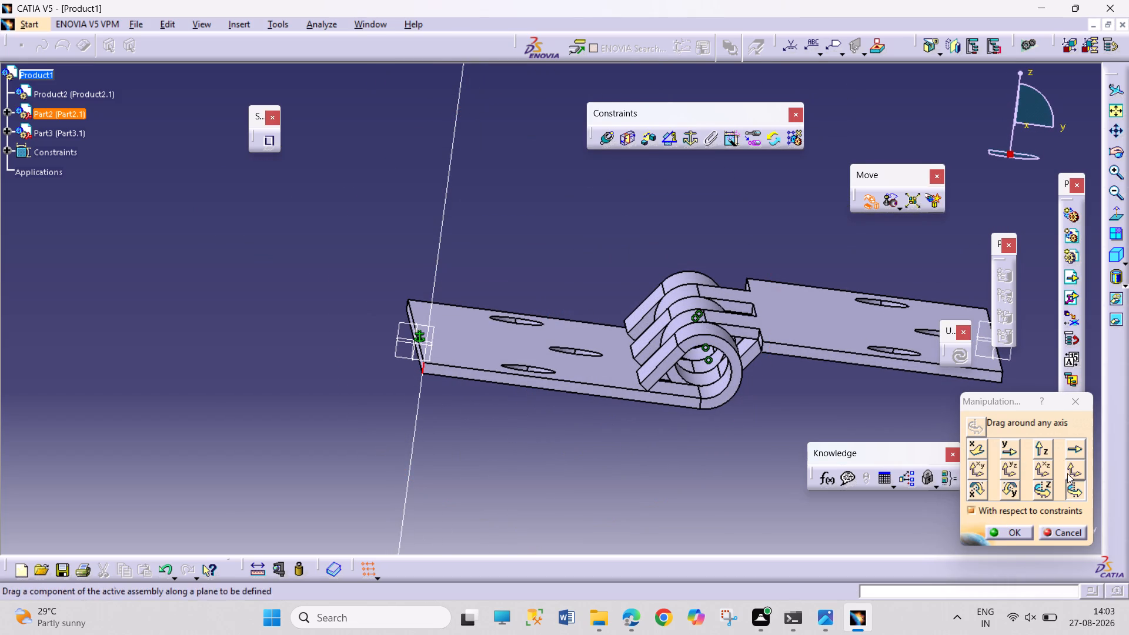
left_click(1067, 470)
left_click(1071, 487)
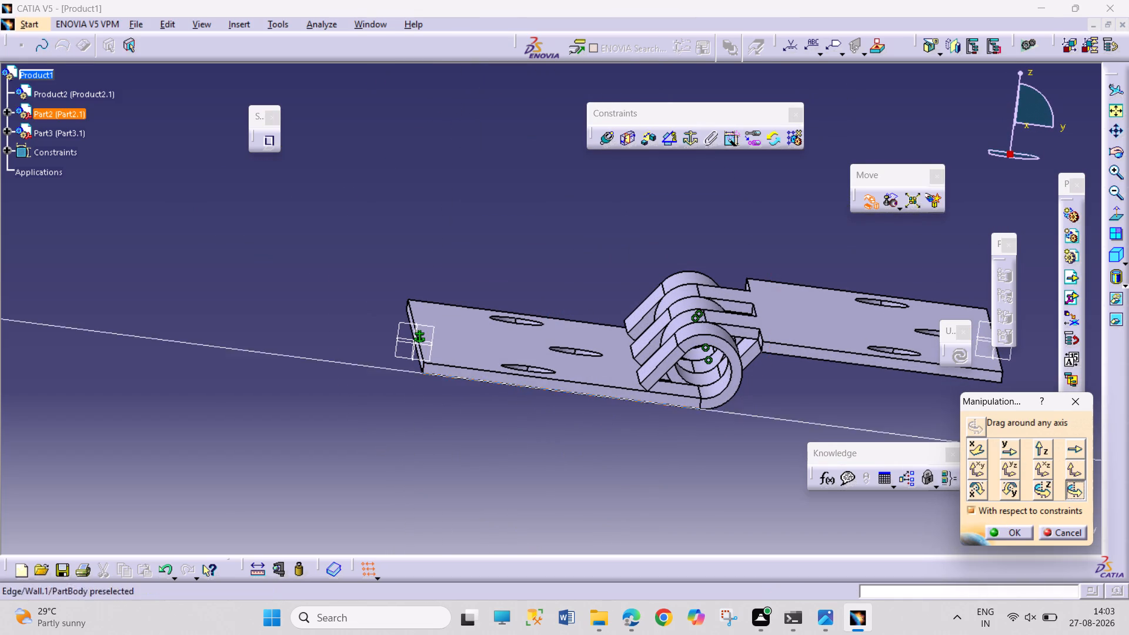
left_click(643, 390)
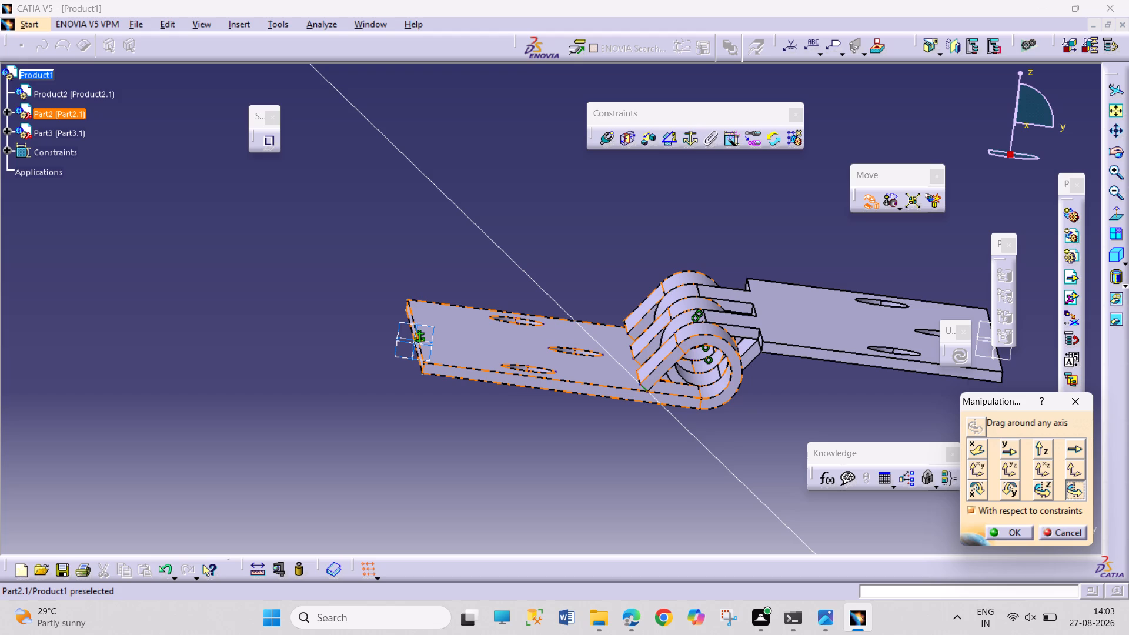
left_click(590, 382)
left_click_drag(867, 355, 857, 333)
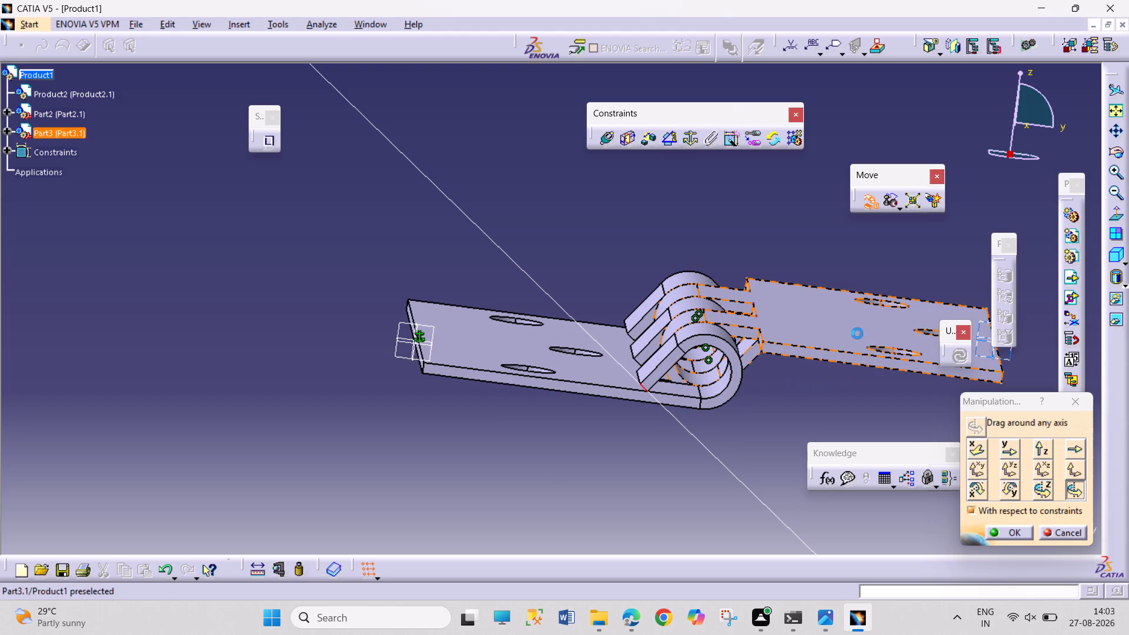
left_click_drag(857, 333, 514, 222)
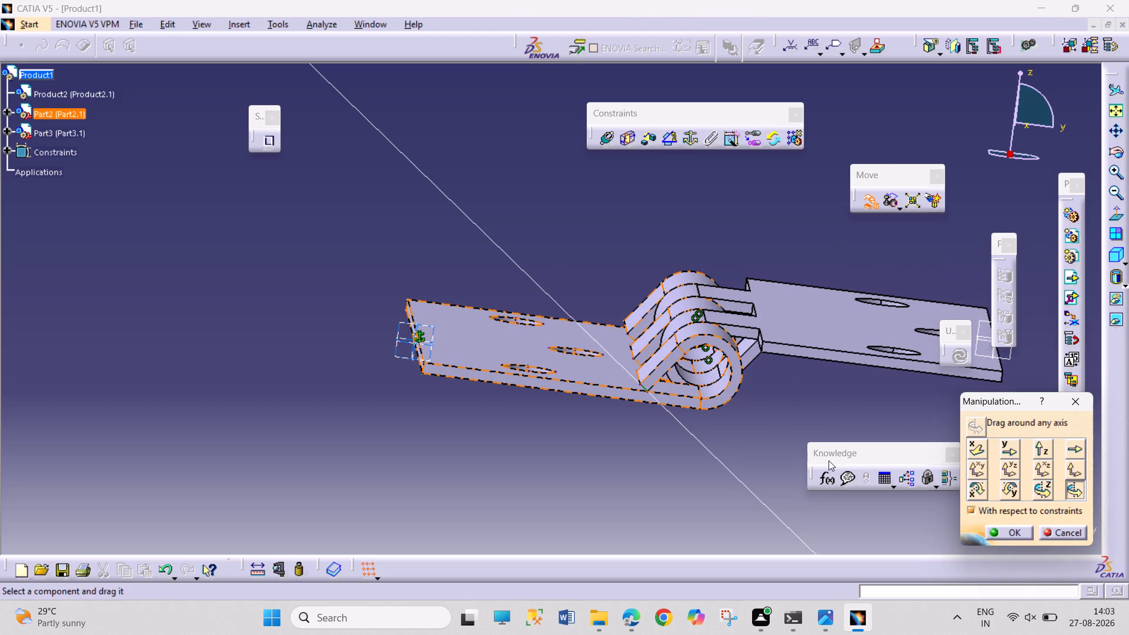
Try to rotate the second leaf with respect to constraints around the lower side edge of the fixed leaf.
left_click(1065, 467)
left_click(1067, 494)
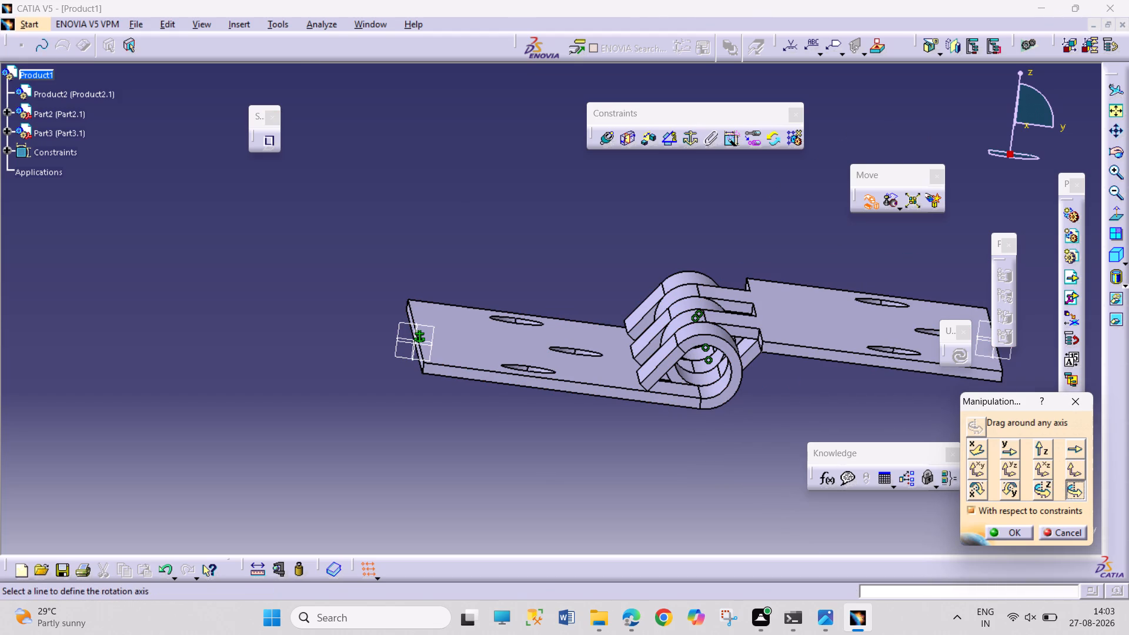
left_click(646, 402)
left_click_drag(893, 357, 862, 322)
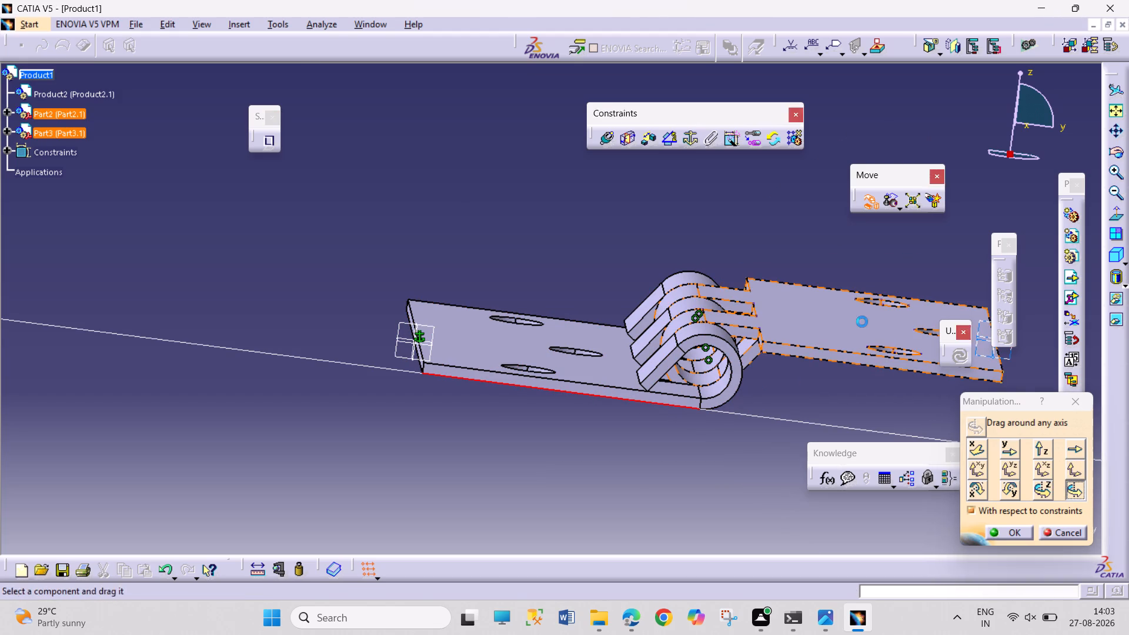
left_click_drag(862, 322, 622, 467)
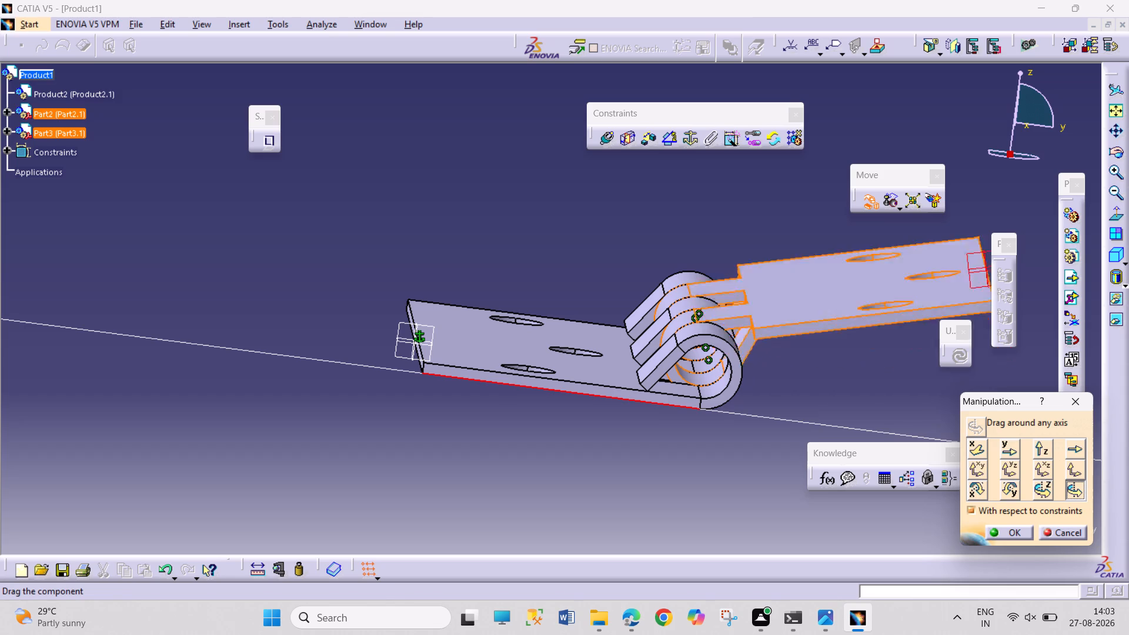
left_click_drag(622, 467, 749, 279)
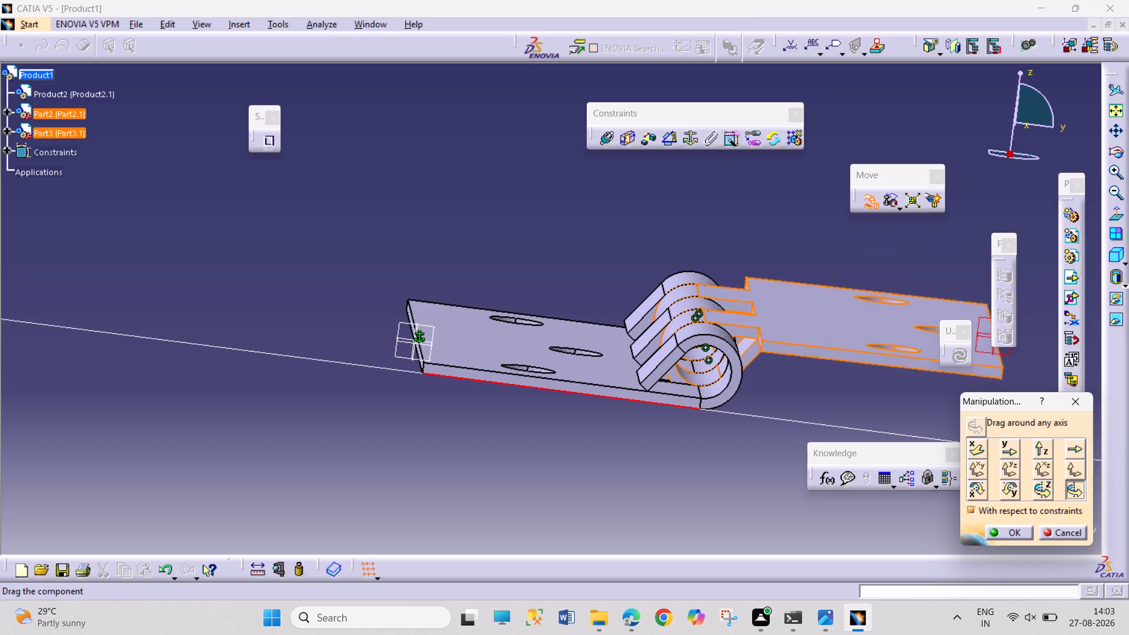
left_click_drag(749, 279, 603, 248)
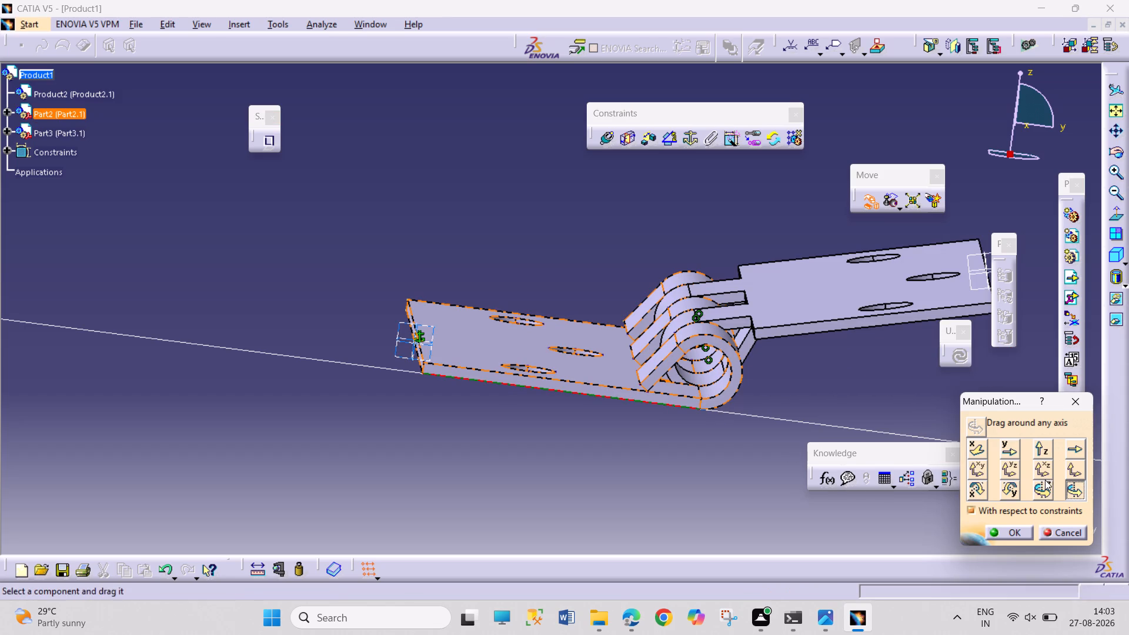
Swing the second leaf up around the X axis with respect to constraints, leaving it steeply raised above the fixed leaf.
left_click(974, 489)
left_click_drag(912, 312, 911, 312)
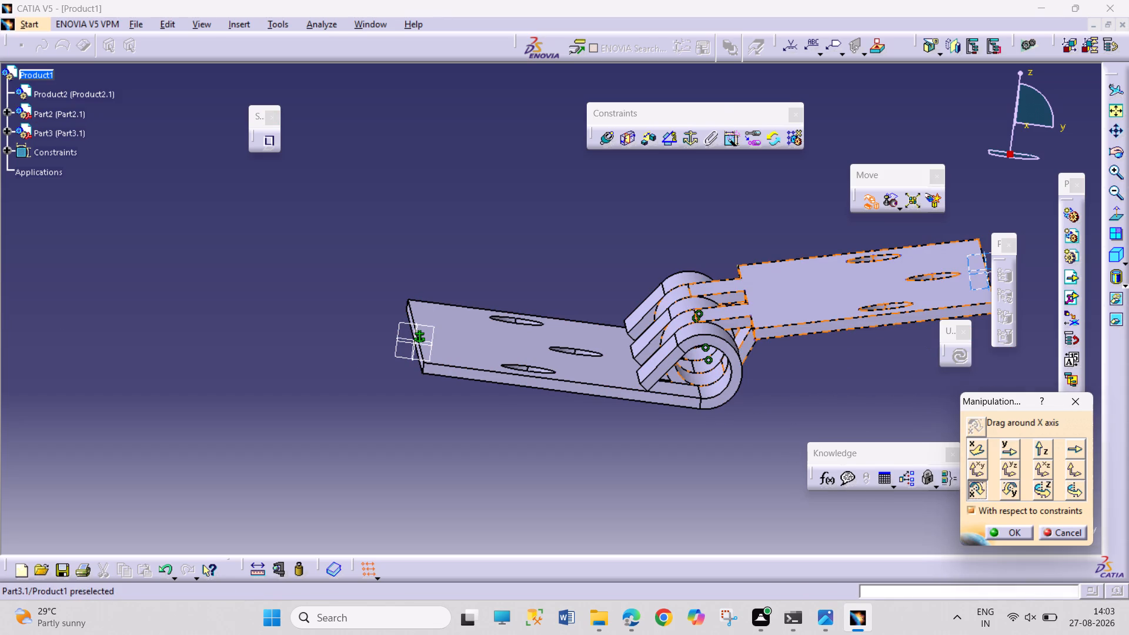
left_click_drag(911, 312, 468, 308)
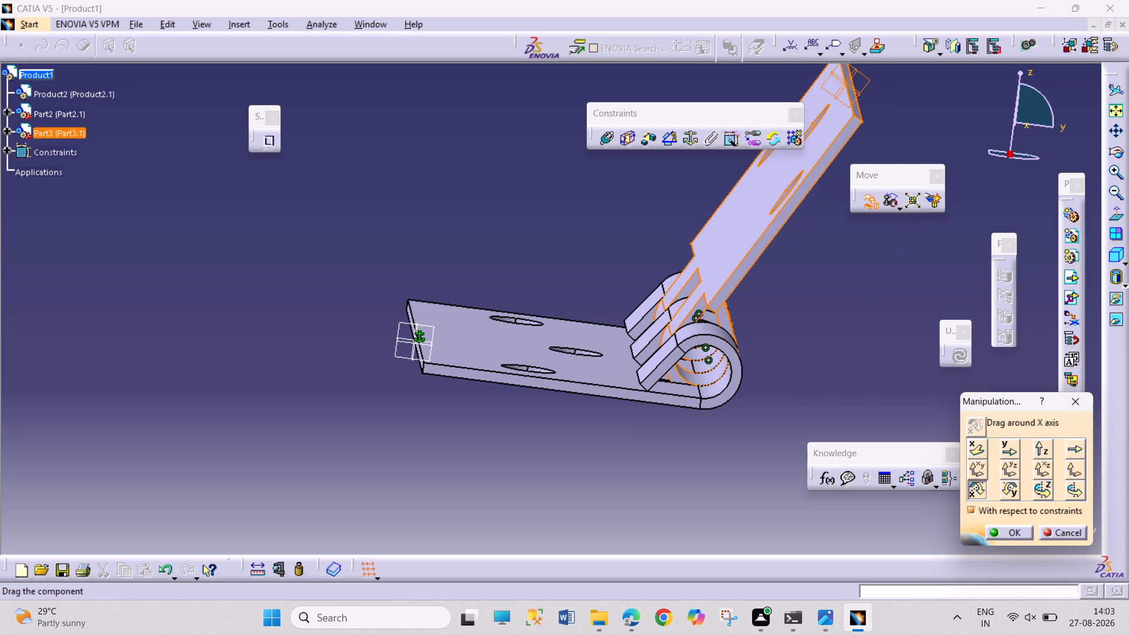
left_click_drag(468, 308, 446, 342)
Examine the raised hinge from the front, back and side to check the knuckles and the leaf edges between them.
middle_click_drag(475, 512, 544, 522)
right_click_drag(479, 512, 544, 522)
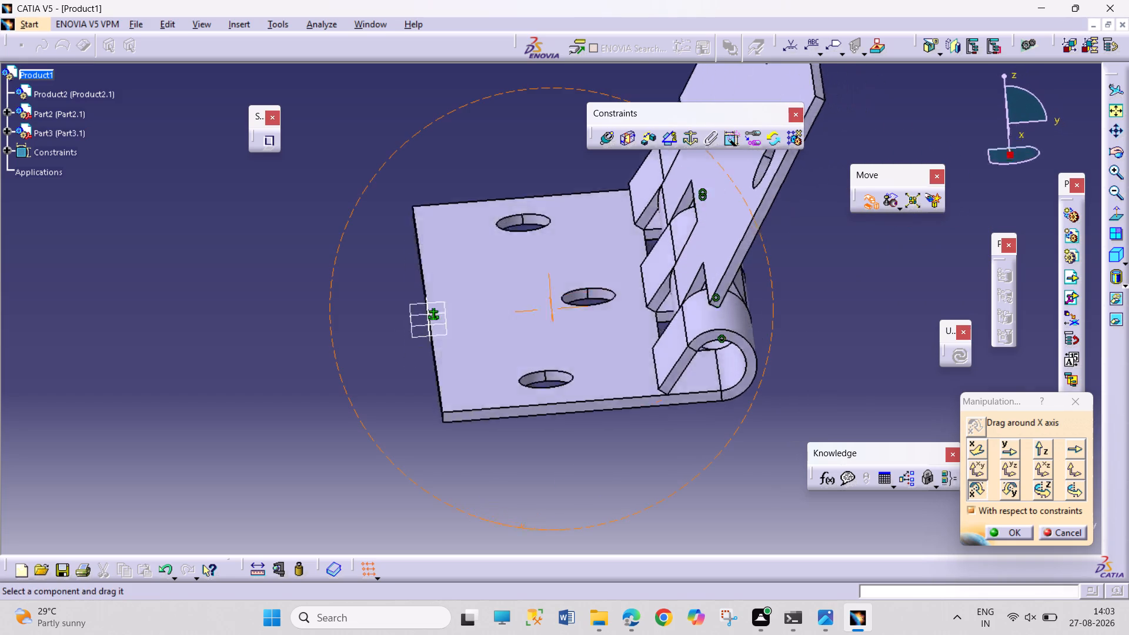
right_click_drag(544, 522, 750, 507)
middle_click_drag(544, 522, 750, 507)
middle_click_drag(739, 425, 657, 504, "ctrl")
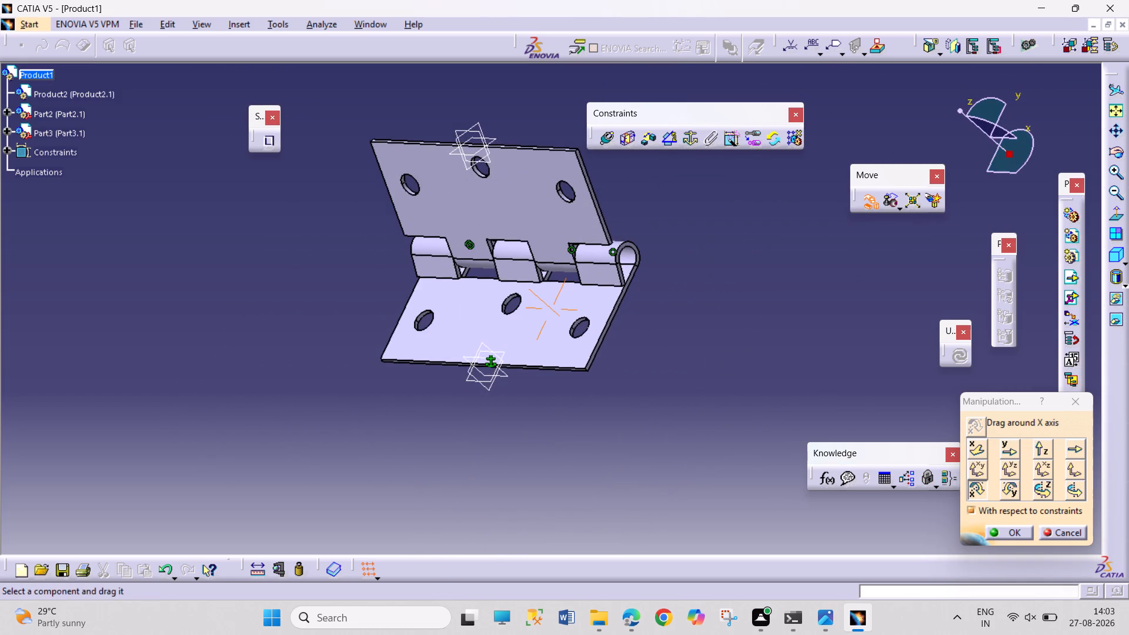
middle_click_drag(353, 433, 283, 252)
right_click_drag(353, 431, 283, 252)
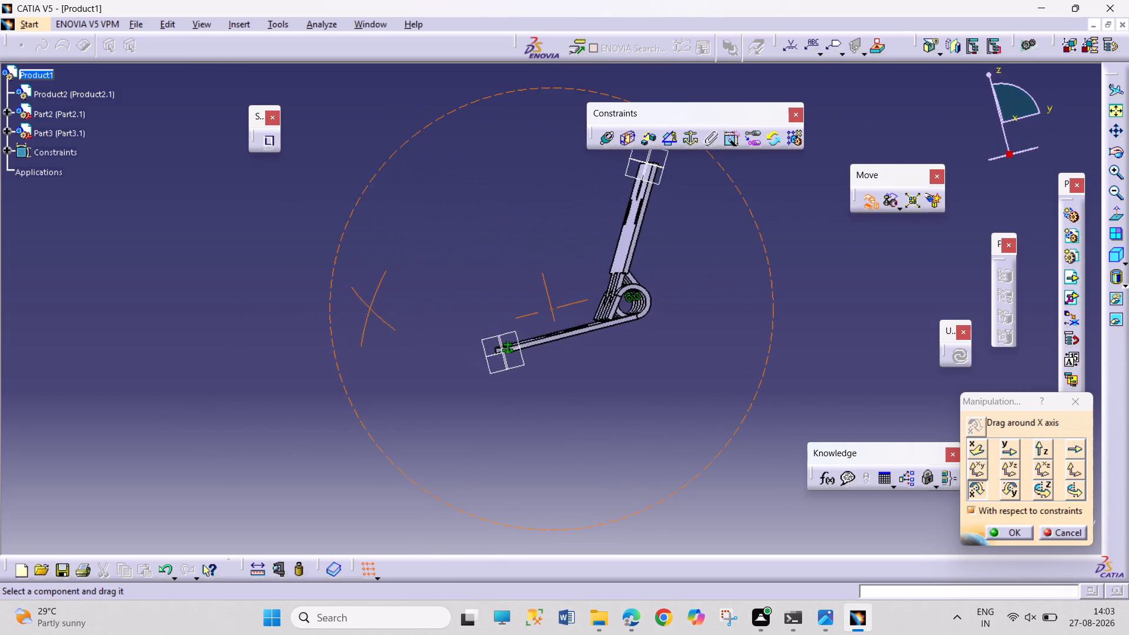
middle_click_drag(283, 252, 390, 290)
right_click_drag(283, 252, 390, 291)
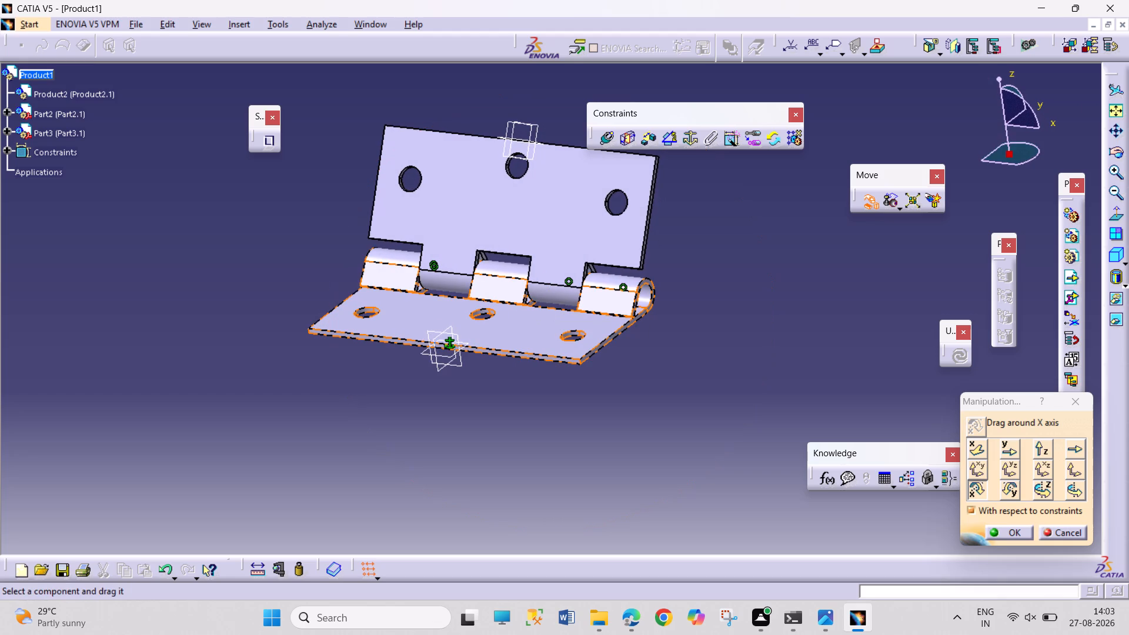
In SHEET METAL 5.1 PART 2, set the height of Wall.1's rectangular sketch to 60 mm and exit the sketch.
left_click(356, 23)
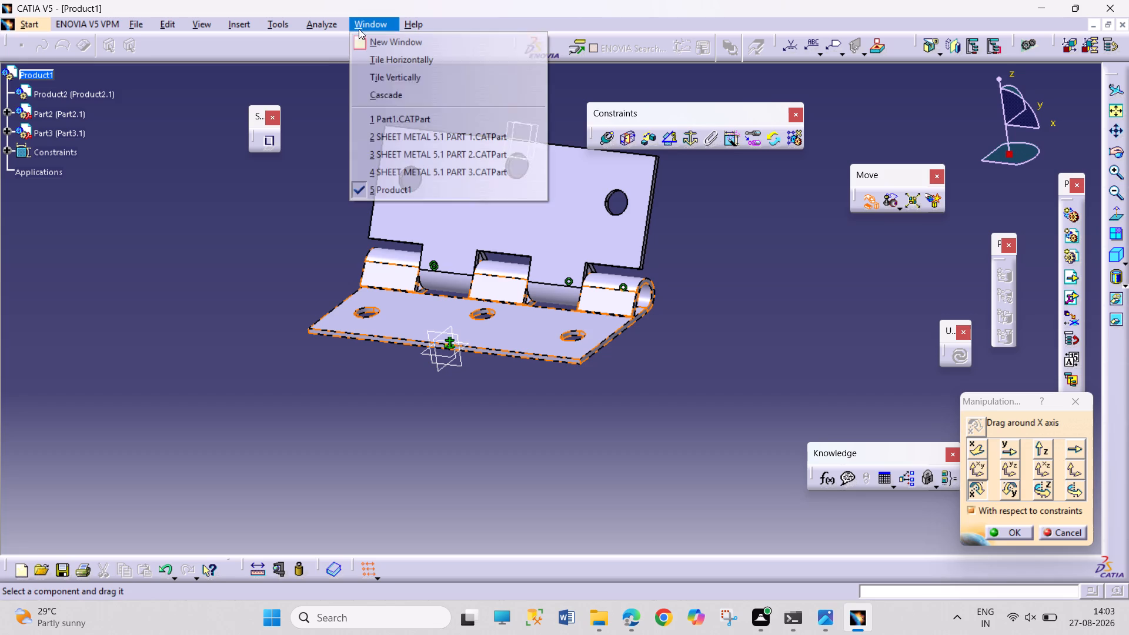
left_click(404, 154)
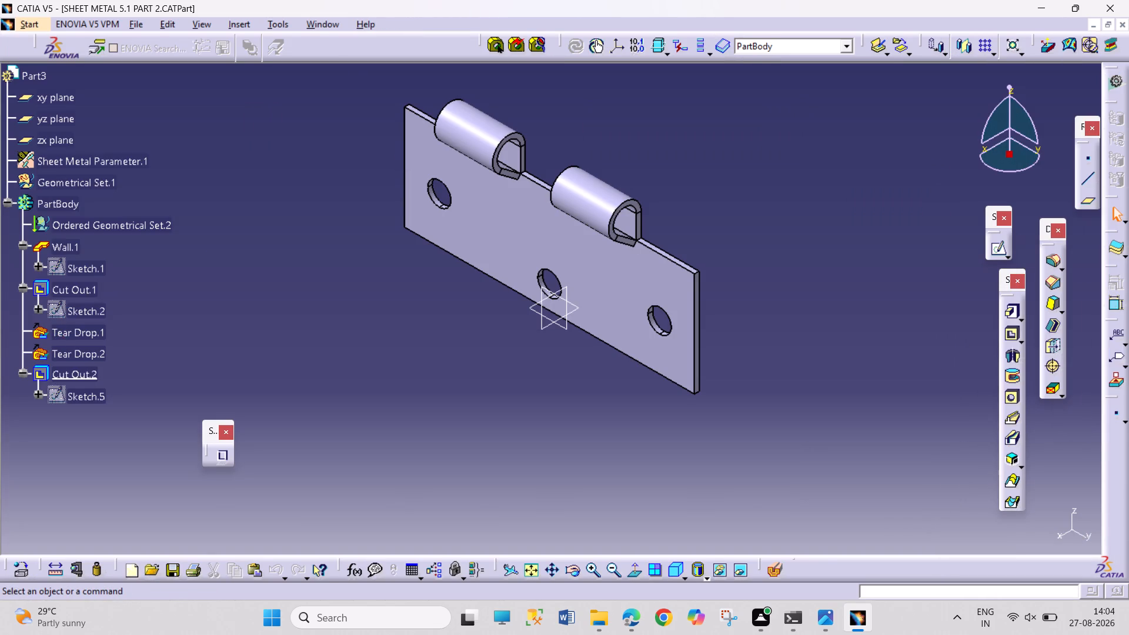
double_click(64, 263)
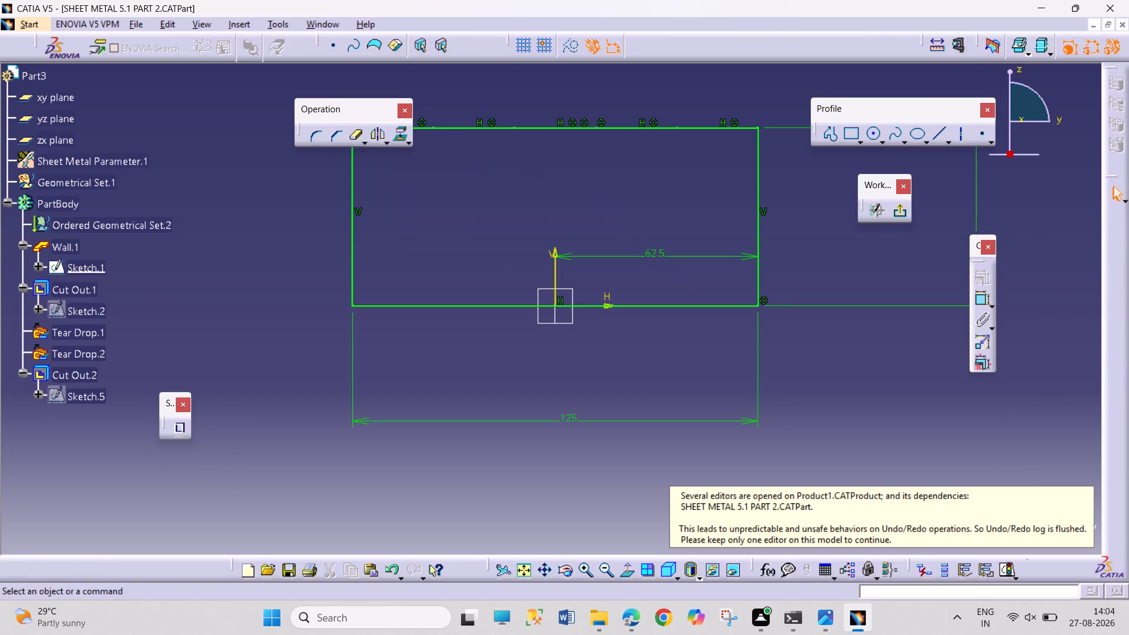
middle_click_drag(841, 311, 814, 397, "ctrl")
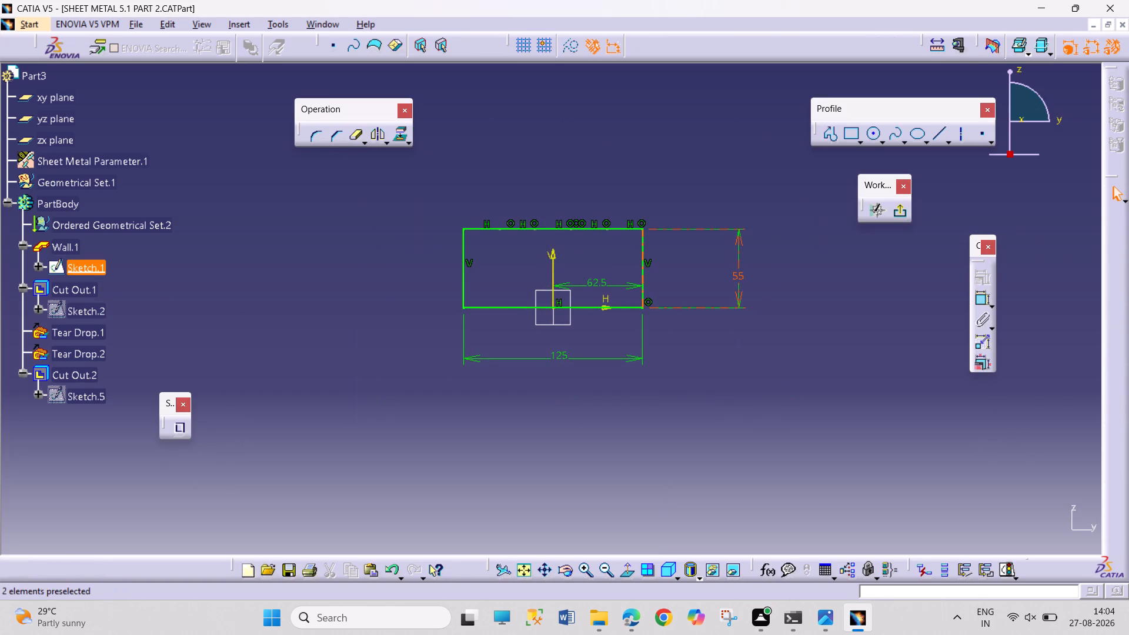
double_click(731, 275)
type("60")
key("Return")
left_click(897, 209)
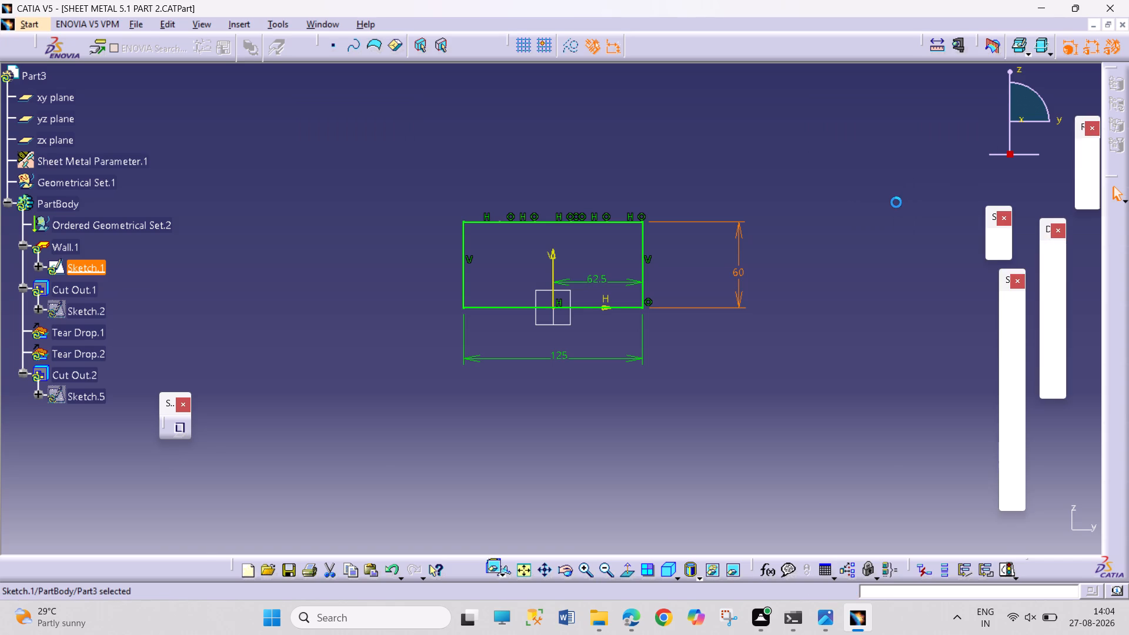
Save the SHEET METAL 5.1 PART 2 leaf and return to the Product1 assembly.
left_click(334, 23)
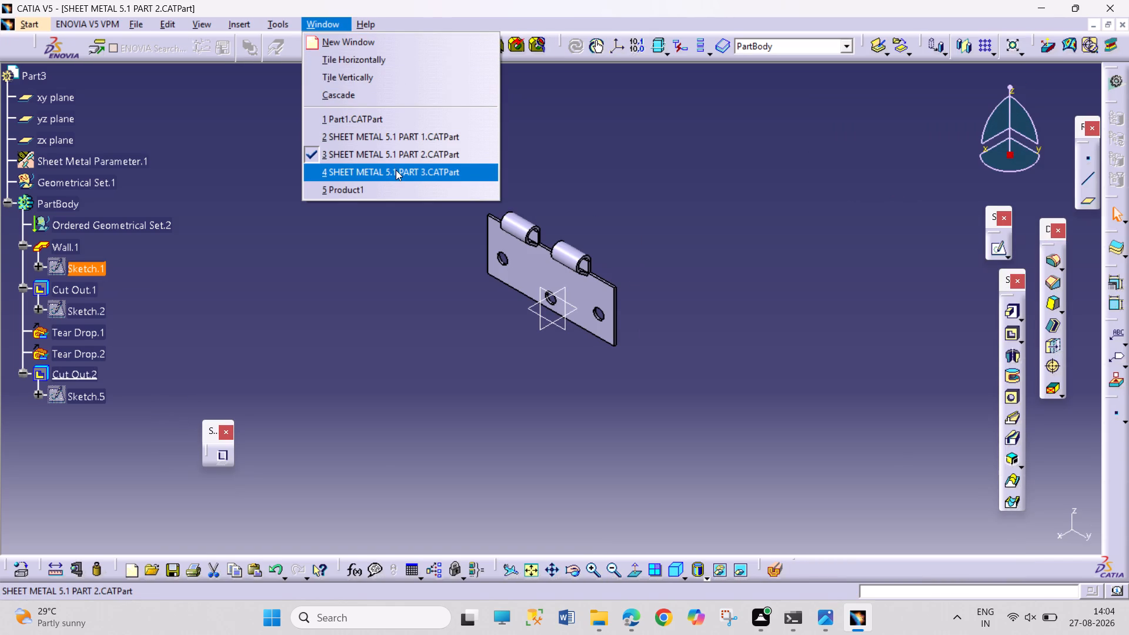
left_click(615, 188)
key("ctrl+s")
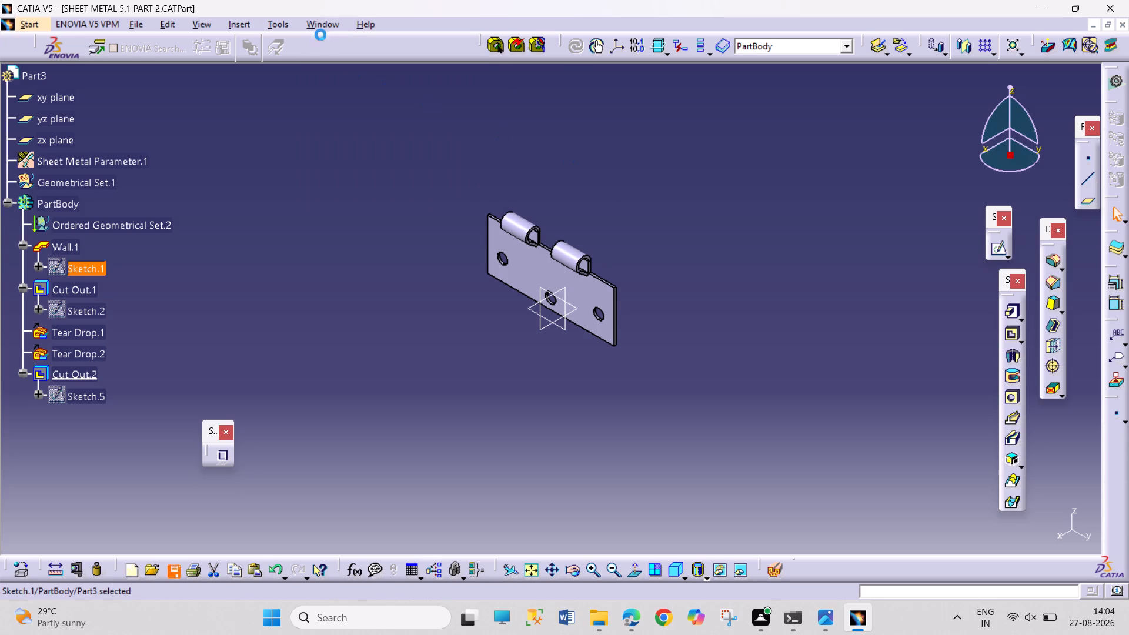
left_click(323, 25)
left_click(379, 186)
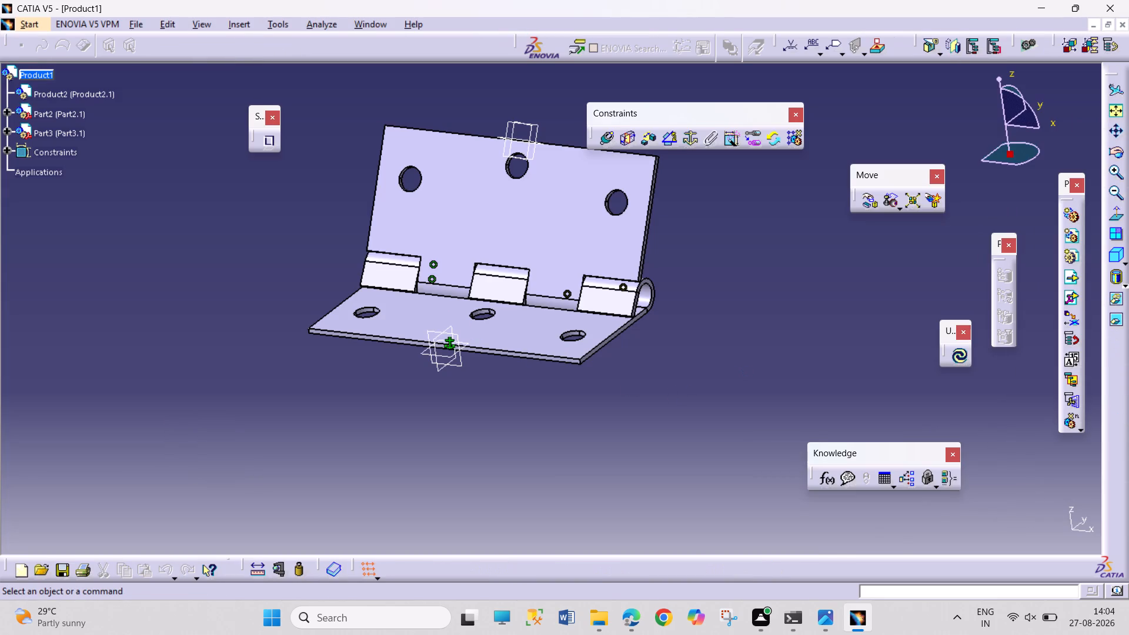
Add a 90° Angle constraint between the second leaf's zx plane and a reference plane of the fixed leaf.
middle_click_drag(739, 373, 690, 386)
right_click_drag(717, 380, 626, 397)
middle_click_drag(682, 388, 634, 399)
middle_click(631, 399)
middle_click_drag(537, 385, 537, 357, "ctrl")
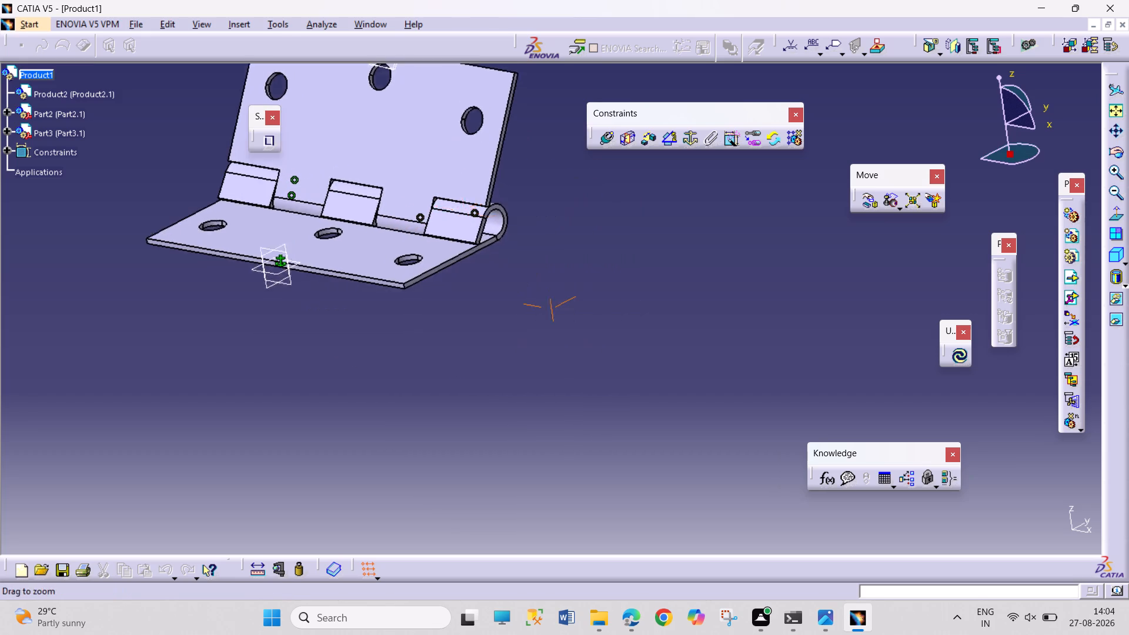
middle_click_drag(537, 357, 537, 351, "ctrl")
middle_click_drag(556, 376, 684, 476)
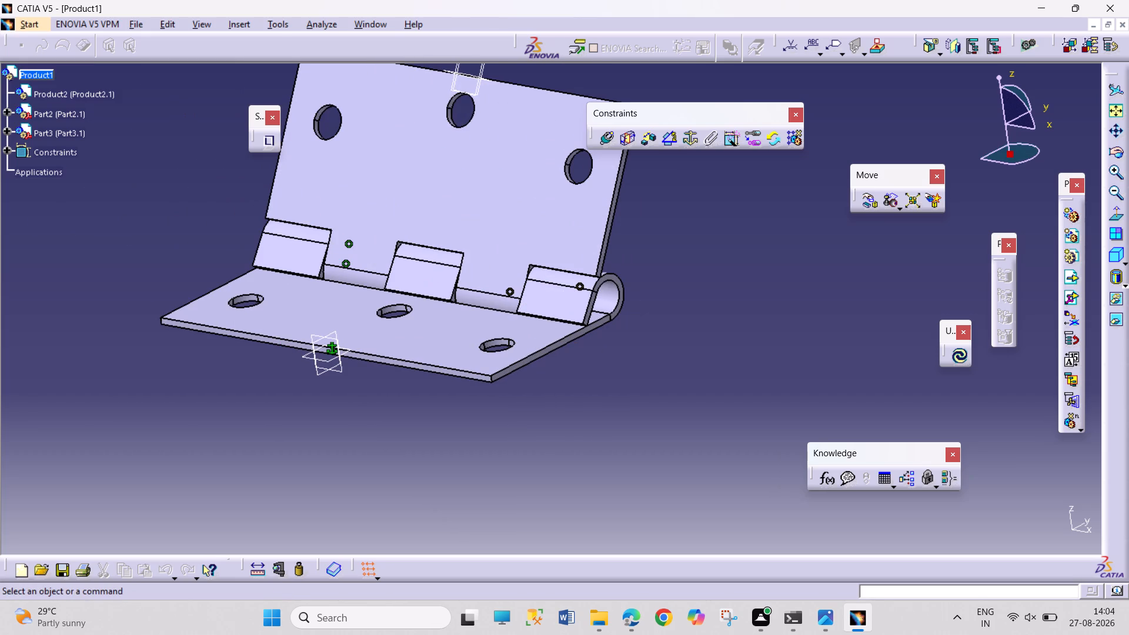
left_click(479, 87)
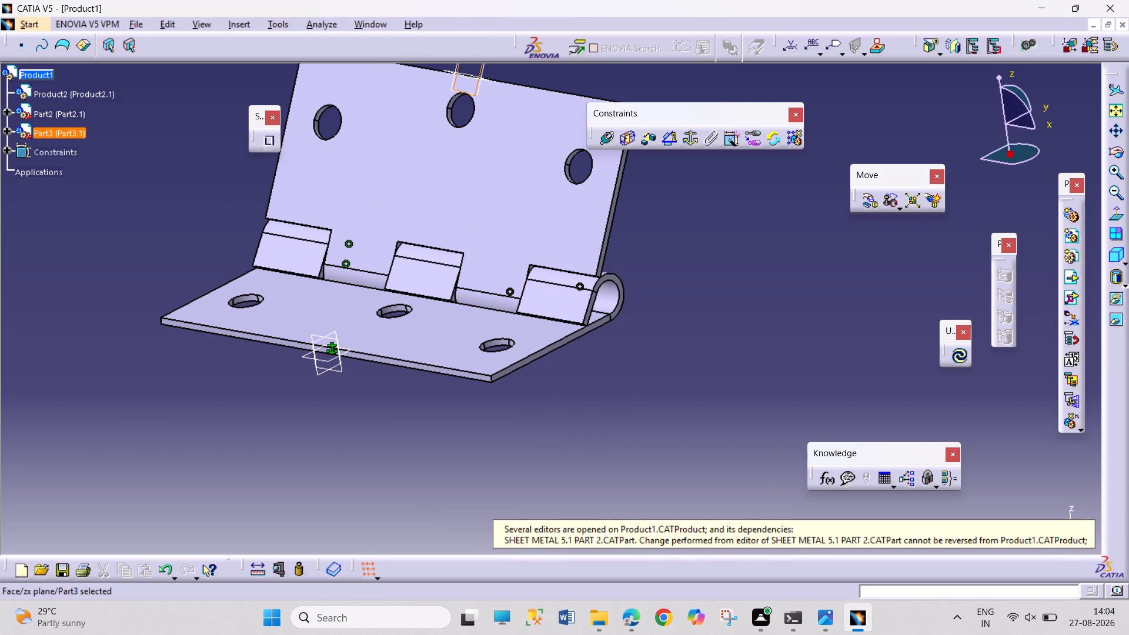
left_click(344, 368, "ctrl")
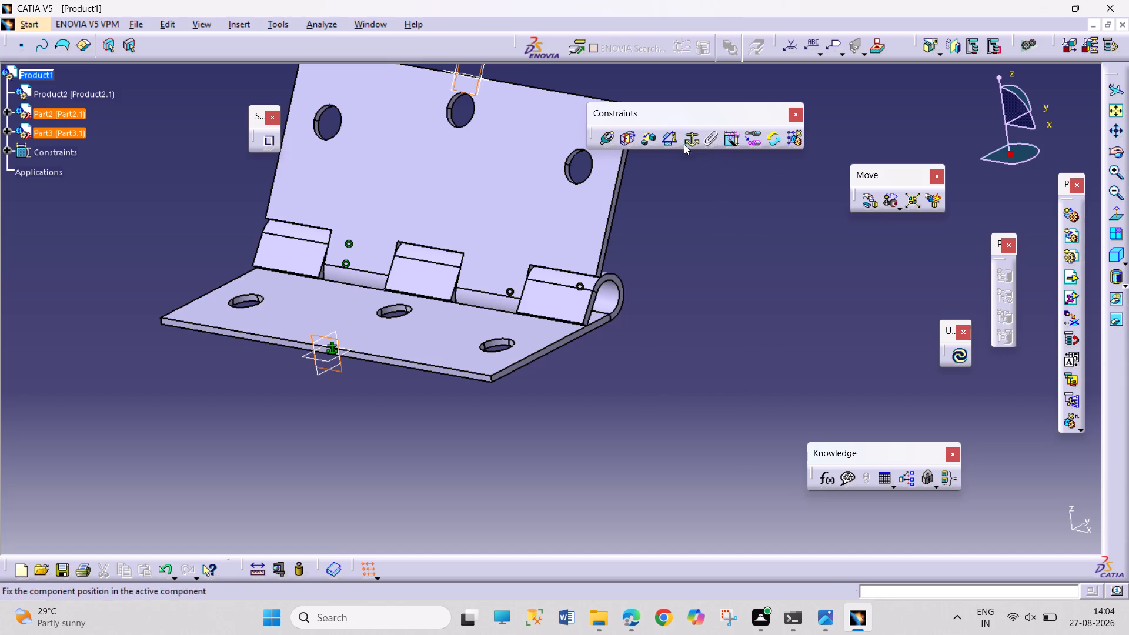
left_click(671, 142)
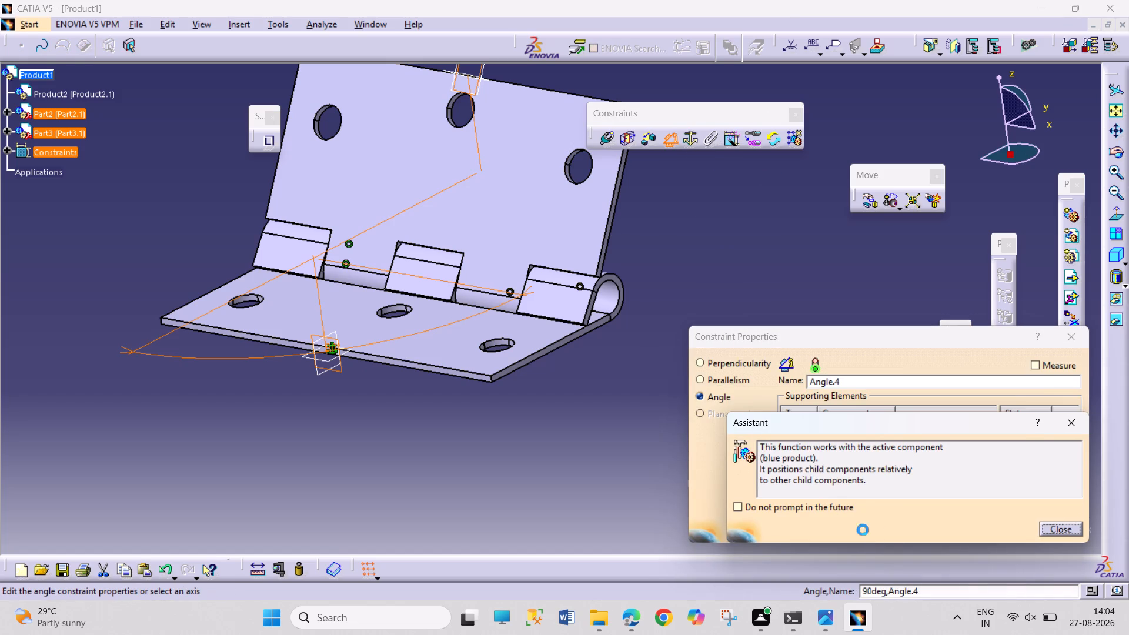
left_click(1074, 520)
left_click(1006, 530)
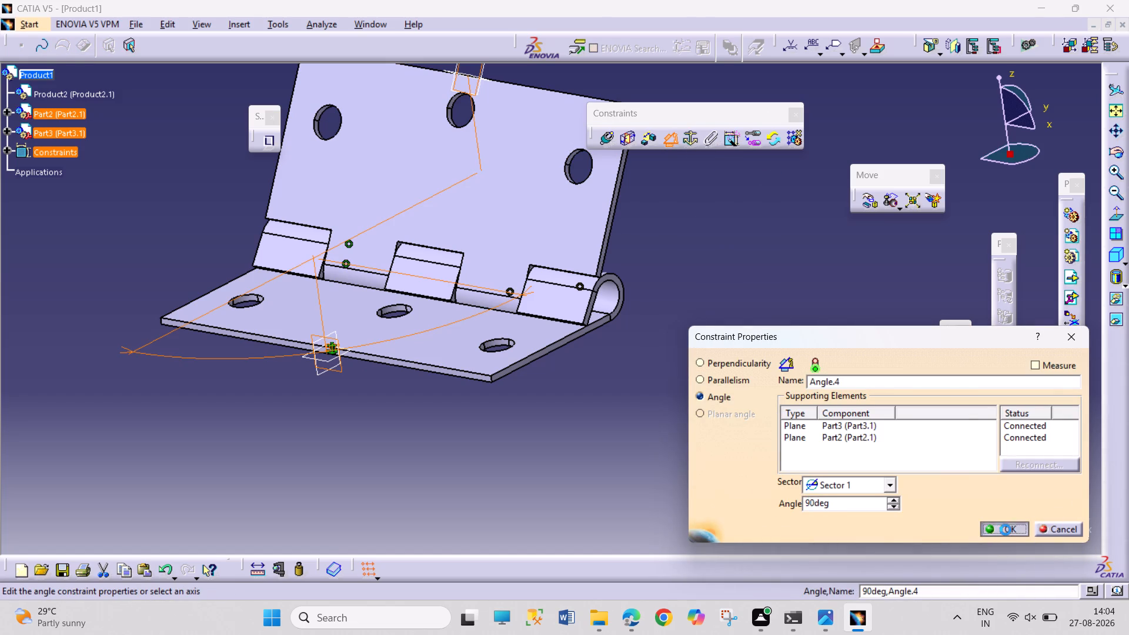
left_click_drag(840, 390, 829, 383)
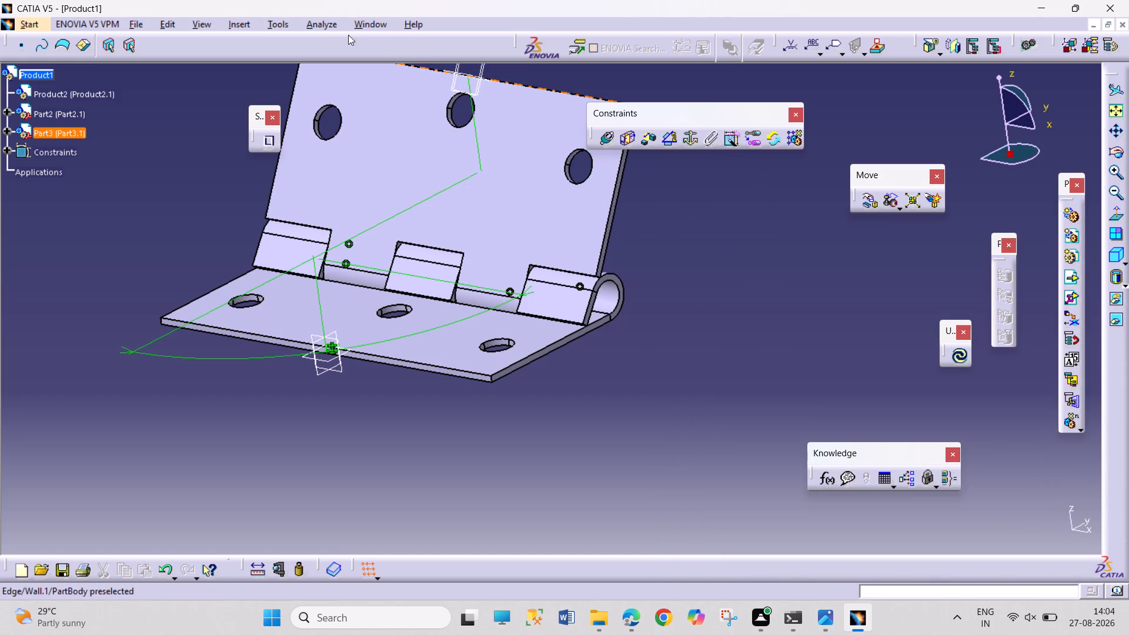
Check the status of Product1's constraints in Constraints Analysis.
left_click(328, 27)
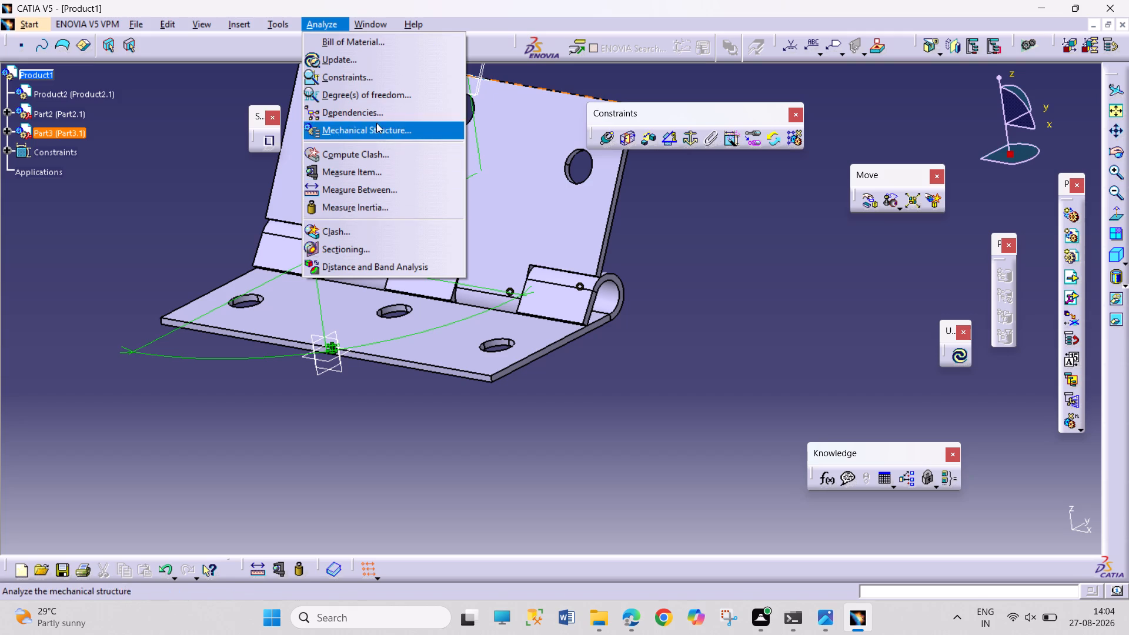
left_click(376, 72)
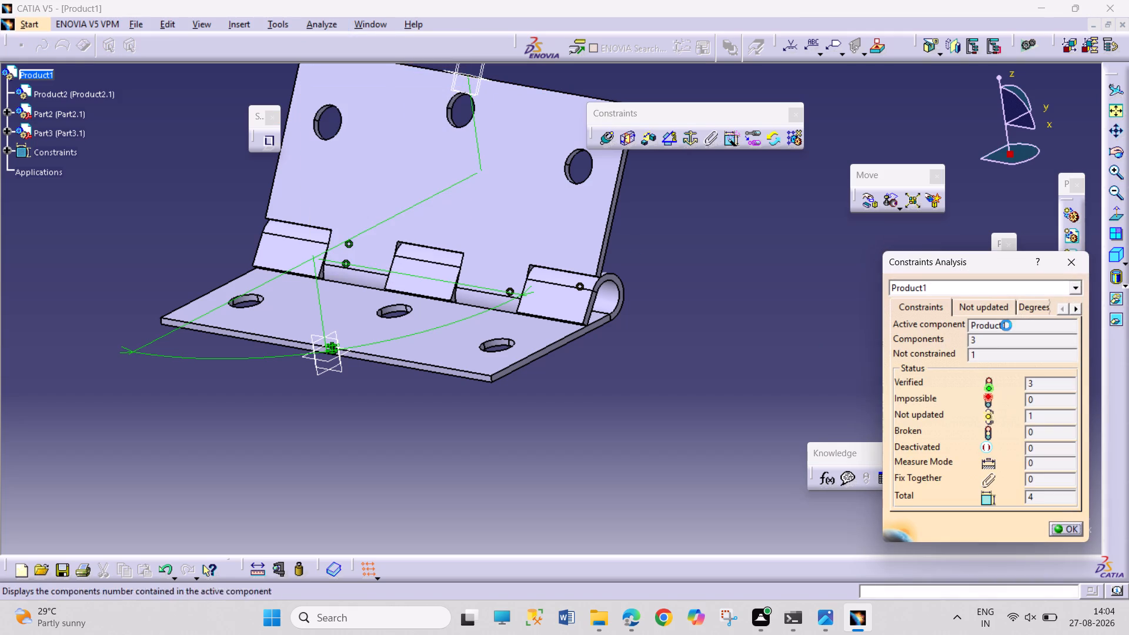
left_click(1067, 254)
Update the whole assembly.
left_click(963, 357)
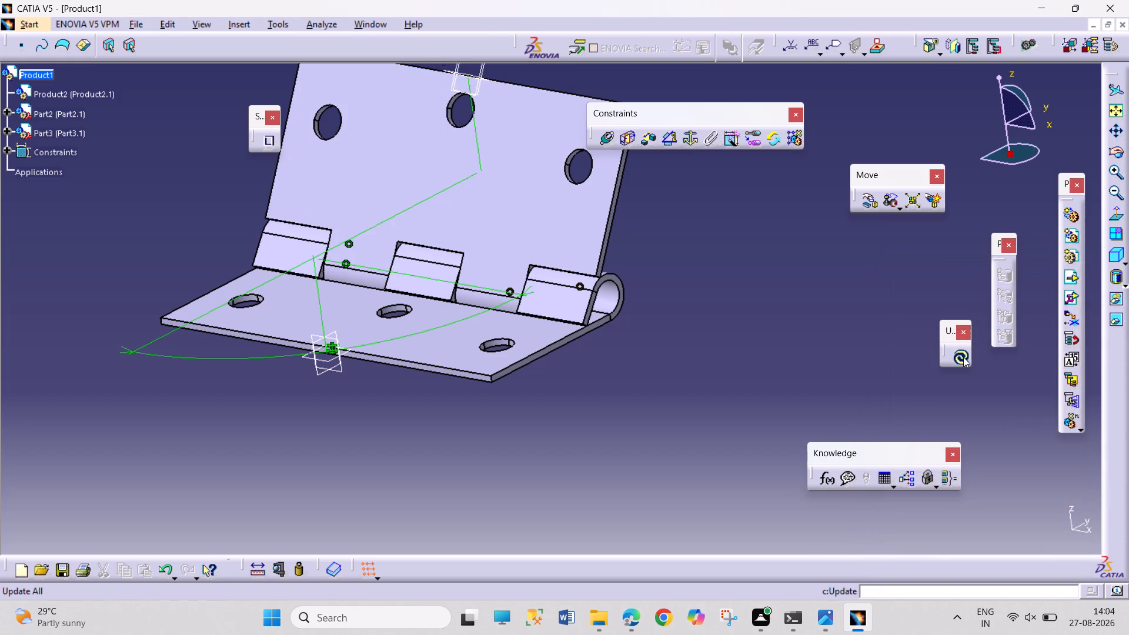
Review Product1's constraint status and the components' degrees of freedom in Constraints Analysis.
left_click(309, 21)
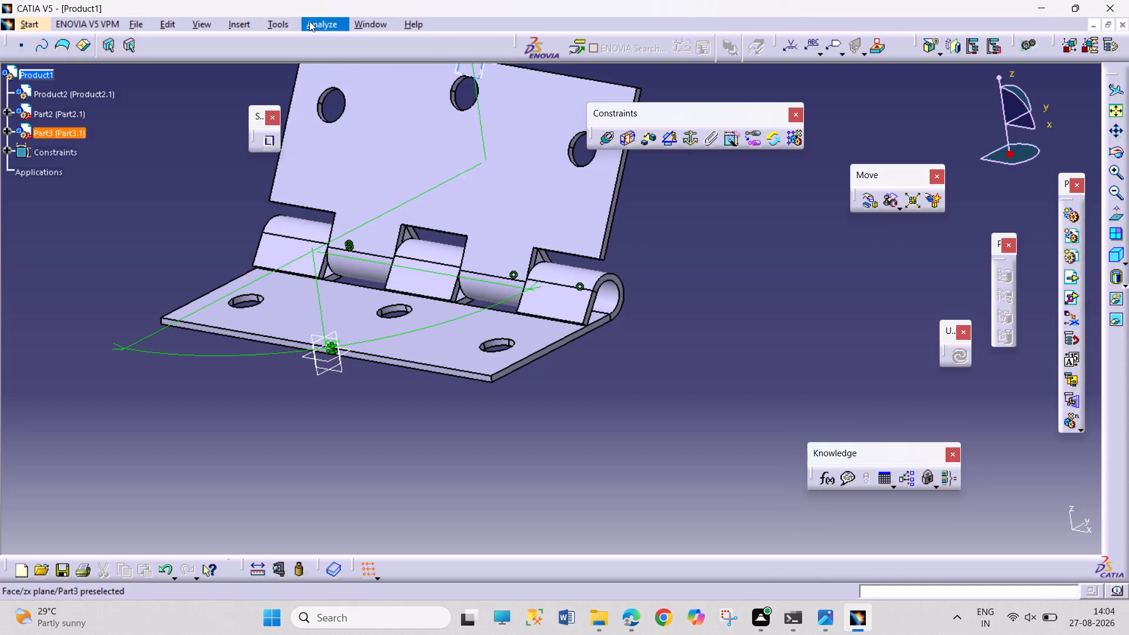
left_click(368, 71)
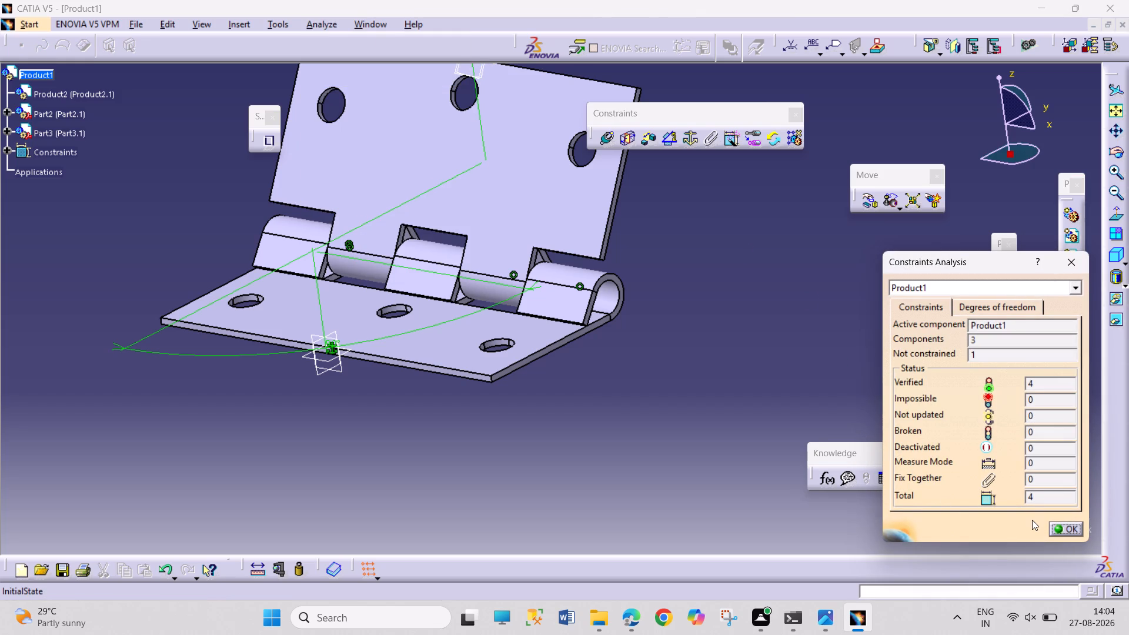
left_click(981, 316)
left_click(986, 310)
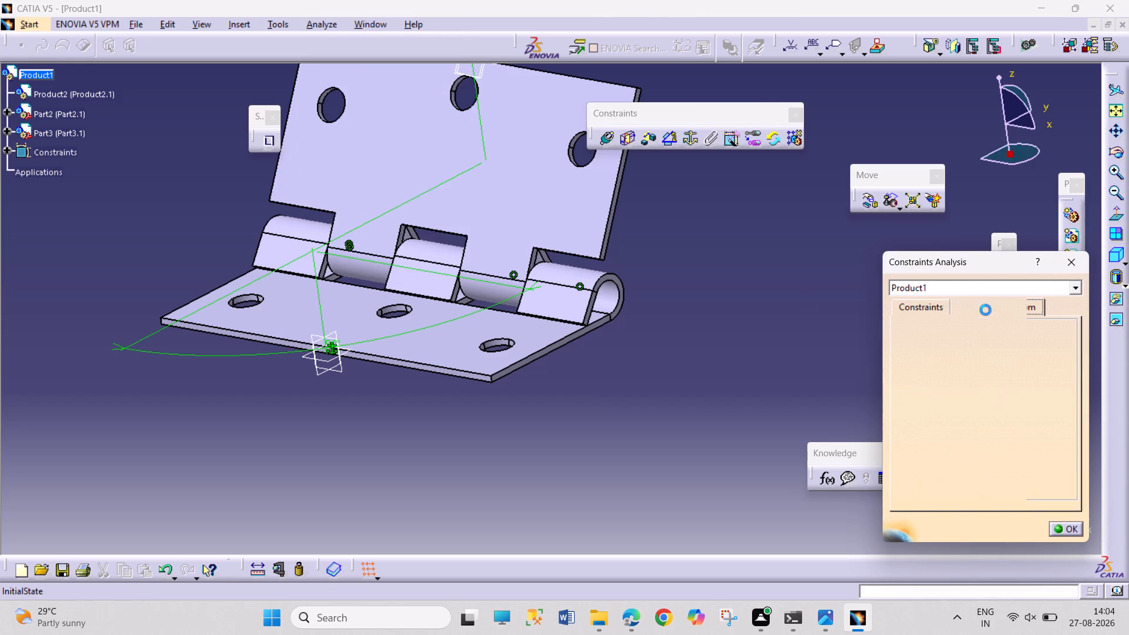
left_click(936, 306)
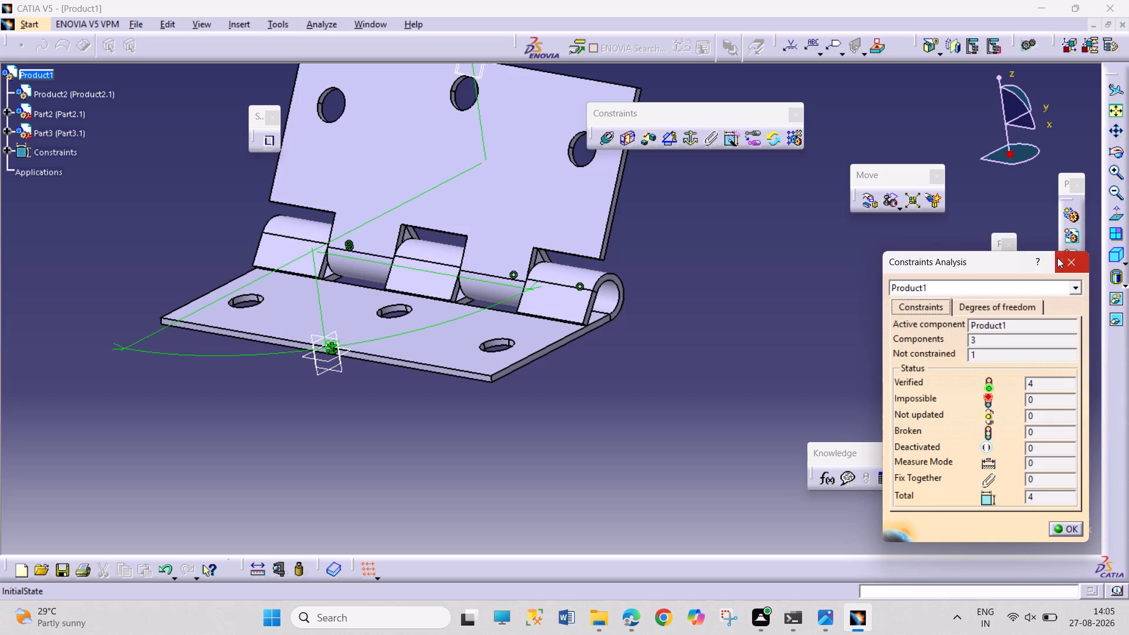
left_click(1057, 258)
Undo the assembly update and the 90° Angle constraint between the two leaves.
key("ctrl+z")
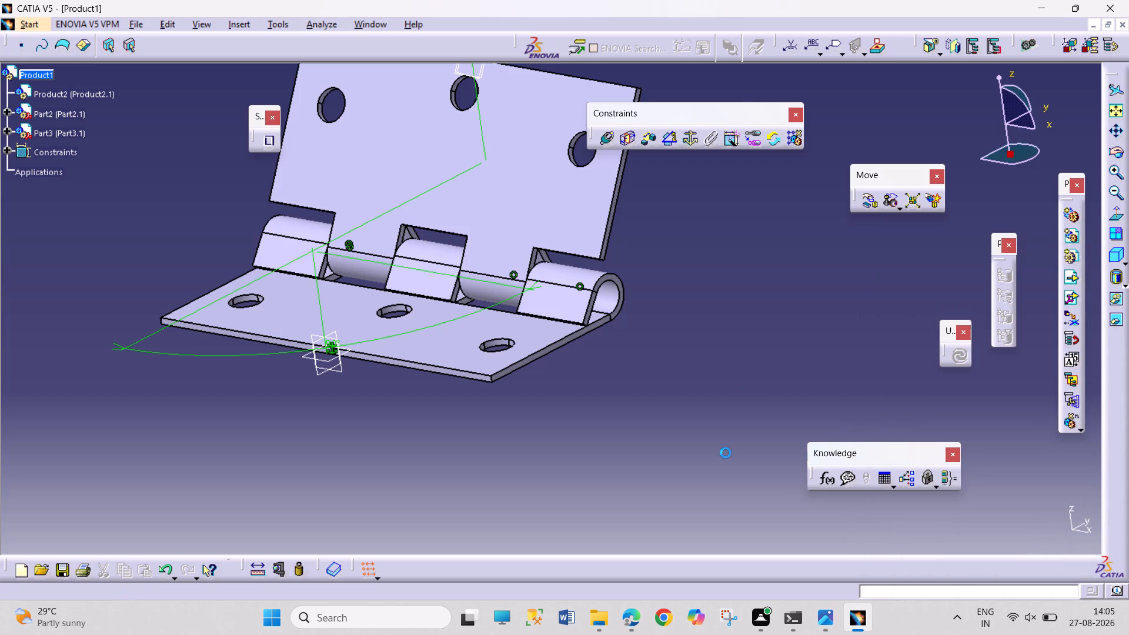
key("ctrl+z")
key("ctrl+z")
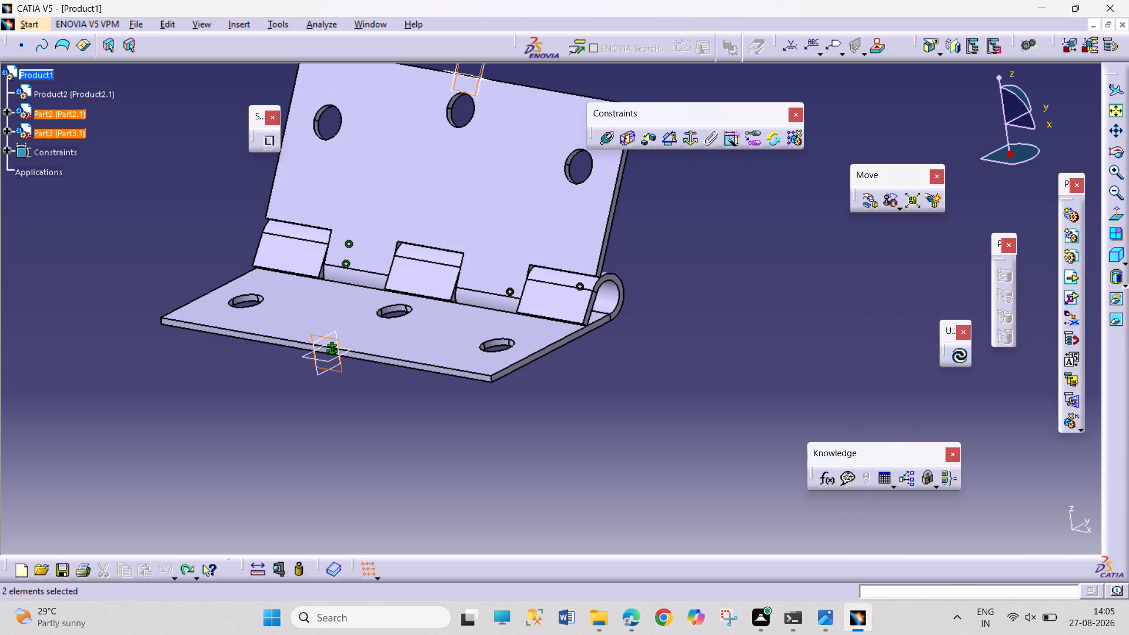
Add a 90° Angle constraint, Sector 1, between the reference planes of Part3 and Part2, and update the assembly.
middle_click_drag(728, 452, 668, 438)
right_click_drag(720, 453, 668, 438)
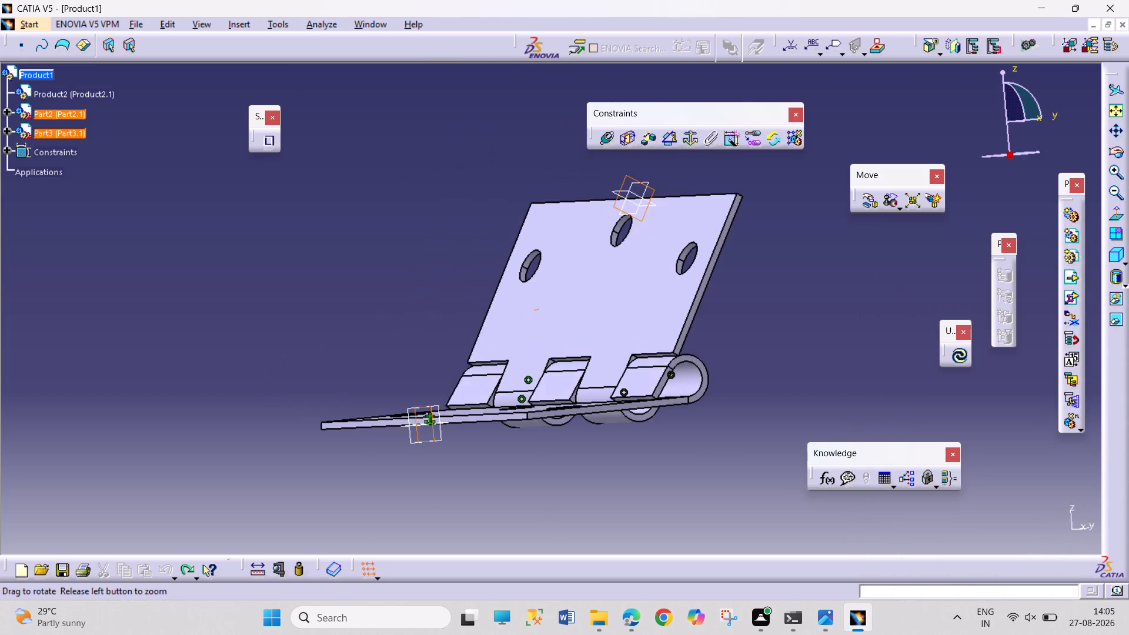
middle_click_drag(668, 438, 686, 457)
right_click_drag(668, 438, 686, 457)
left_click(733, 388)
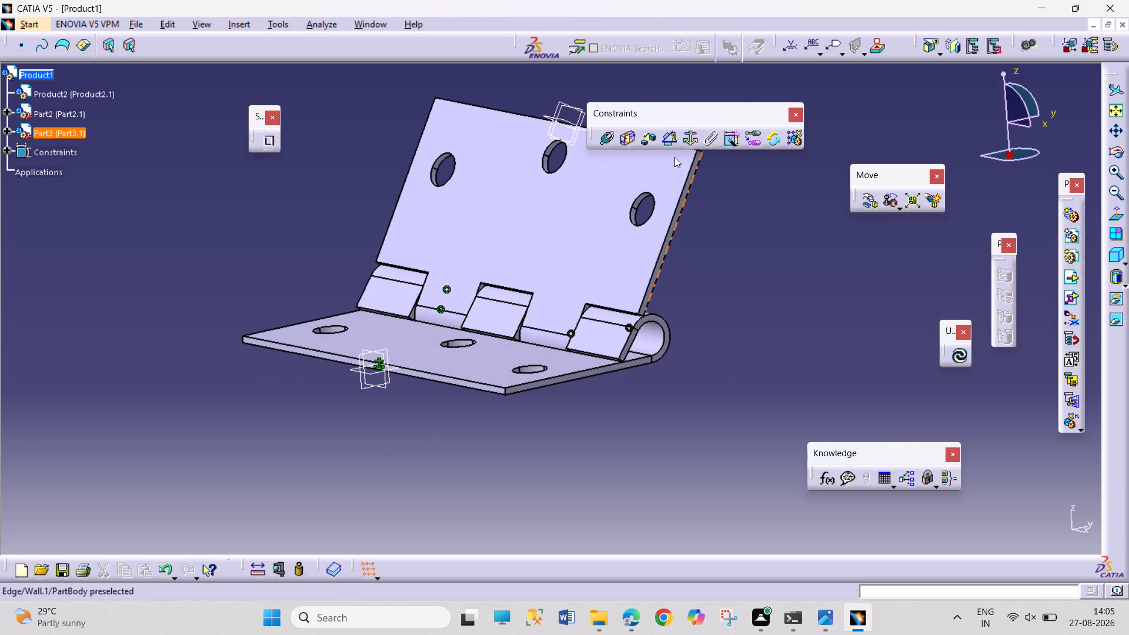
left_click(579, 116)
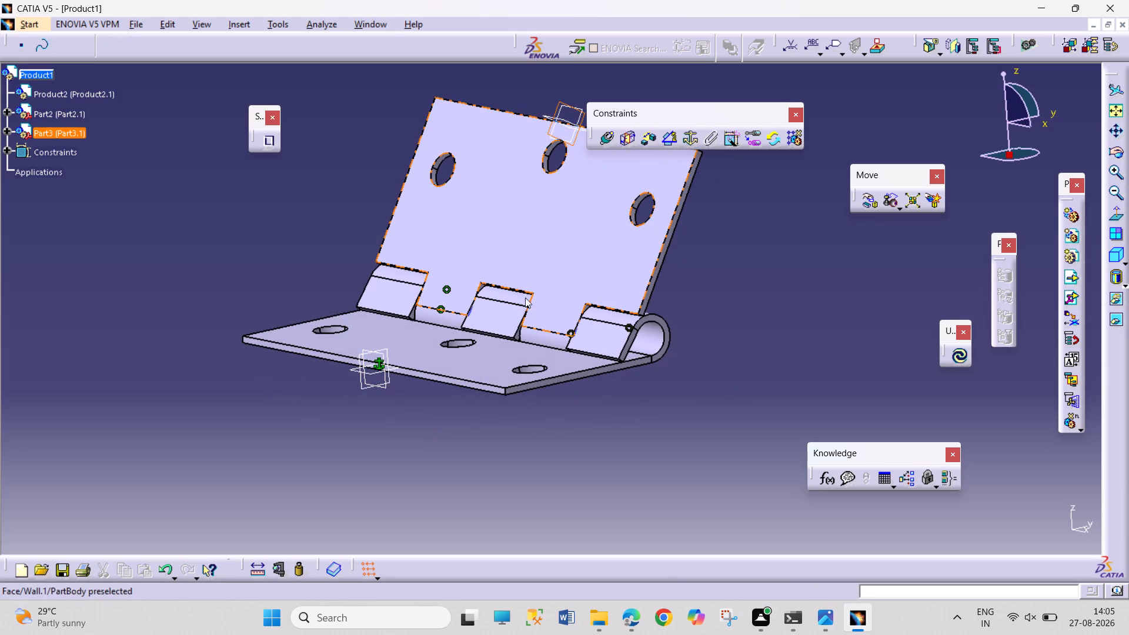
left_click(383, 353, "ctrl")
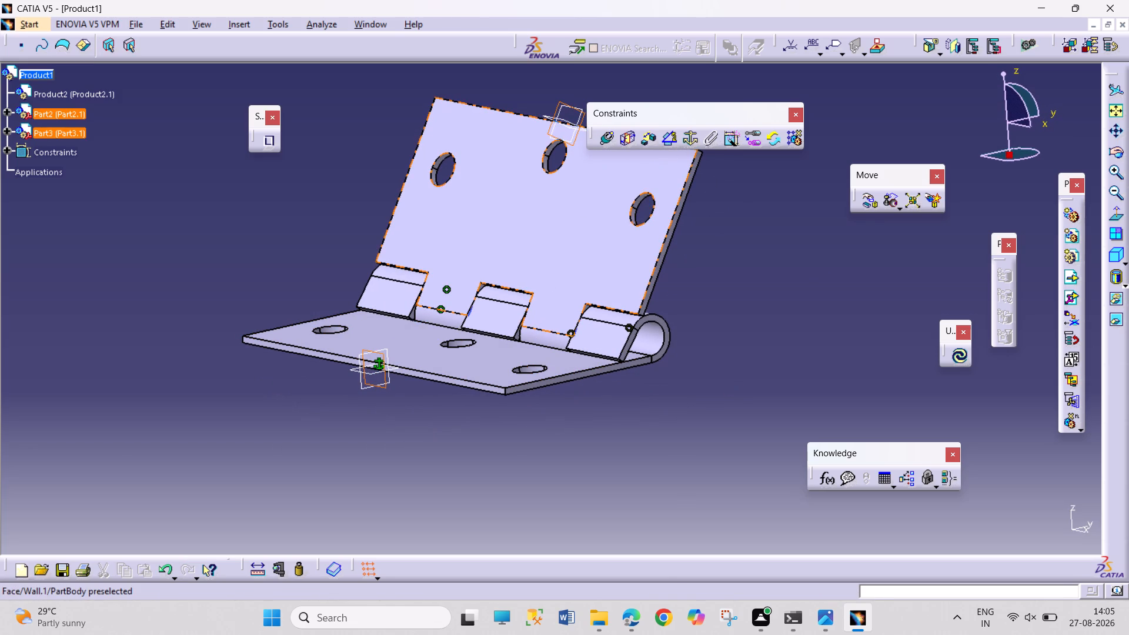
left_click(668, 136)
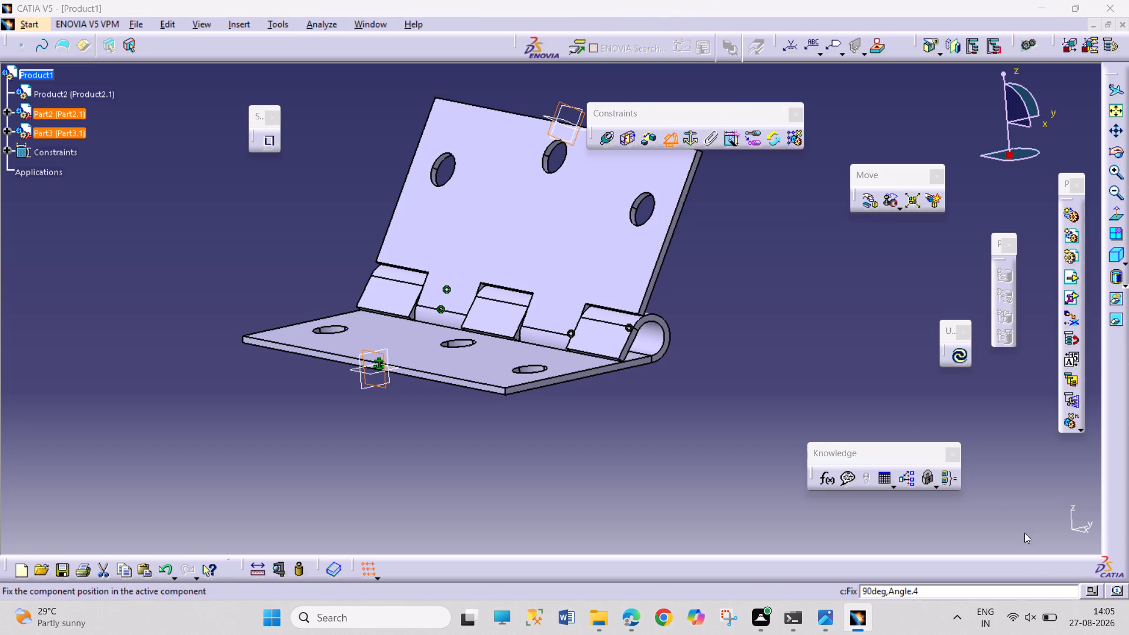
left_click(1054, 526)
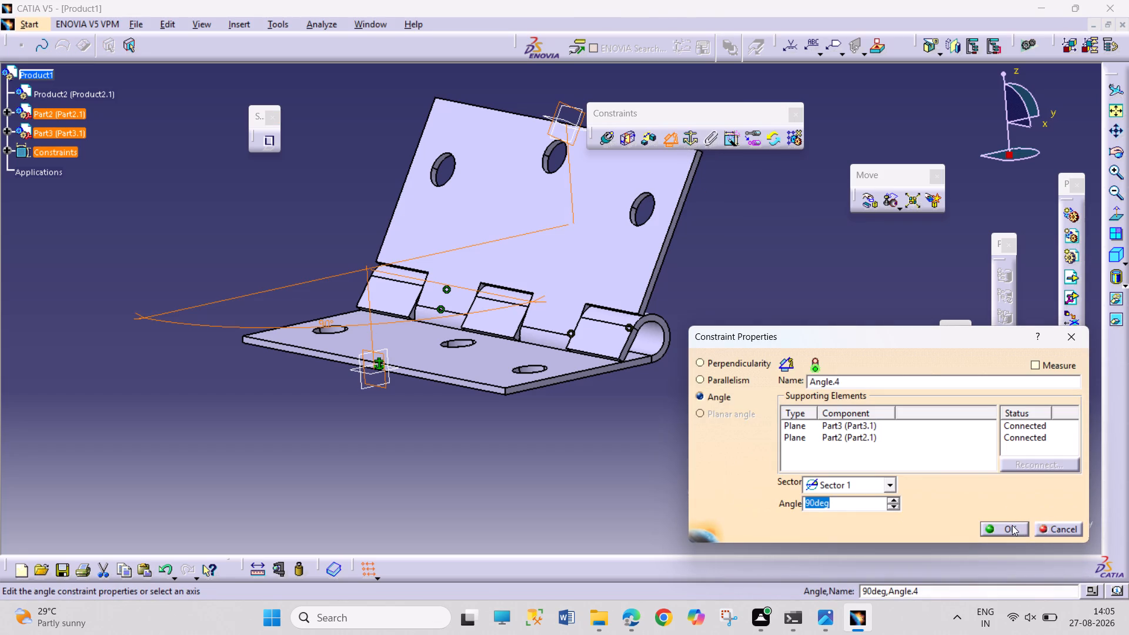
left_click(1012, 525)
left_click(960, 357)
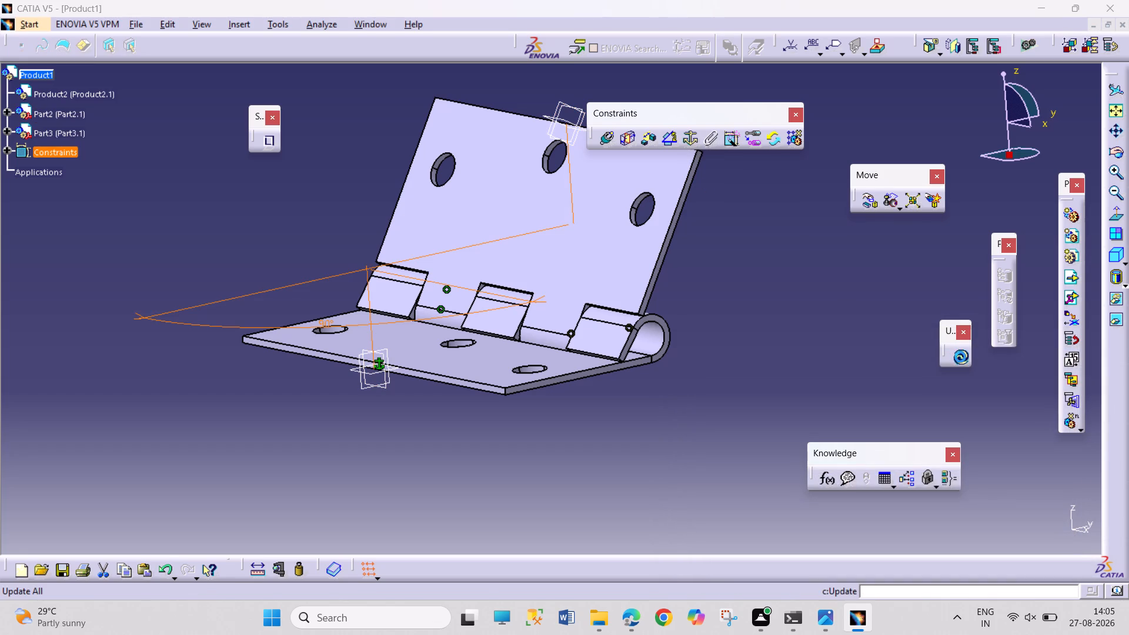
Try to run the Degrees of Freedom analysis on Product1.
left_click(321, 19)
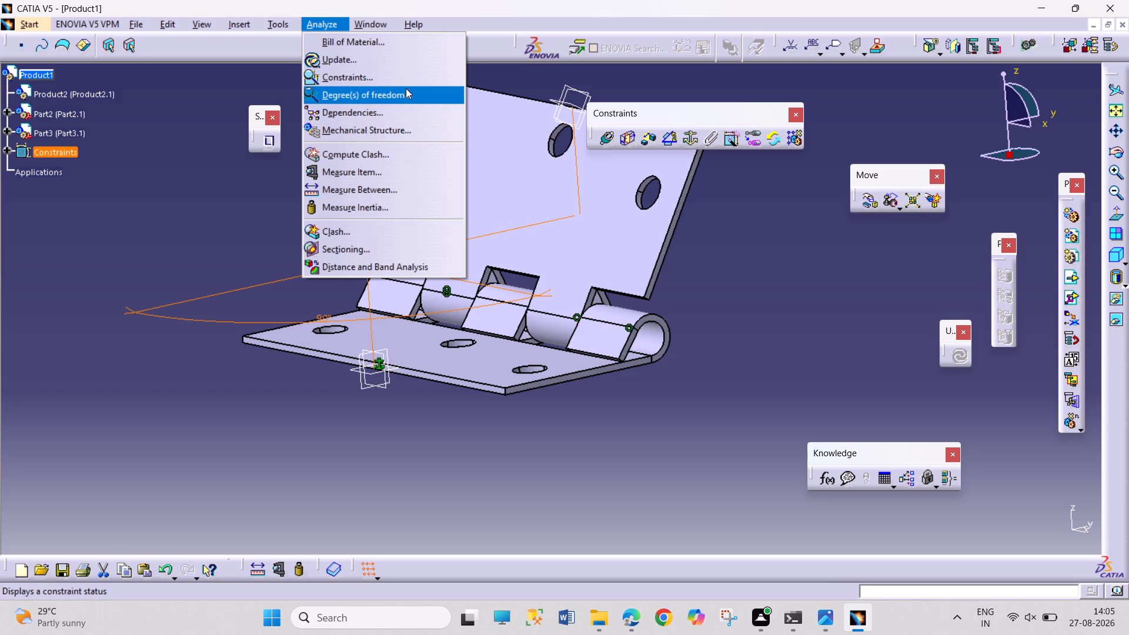
left_click(406, 88)
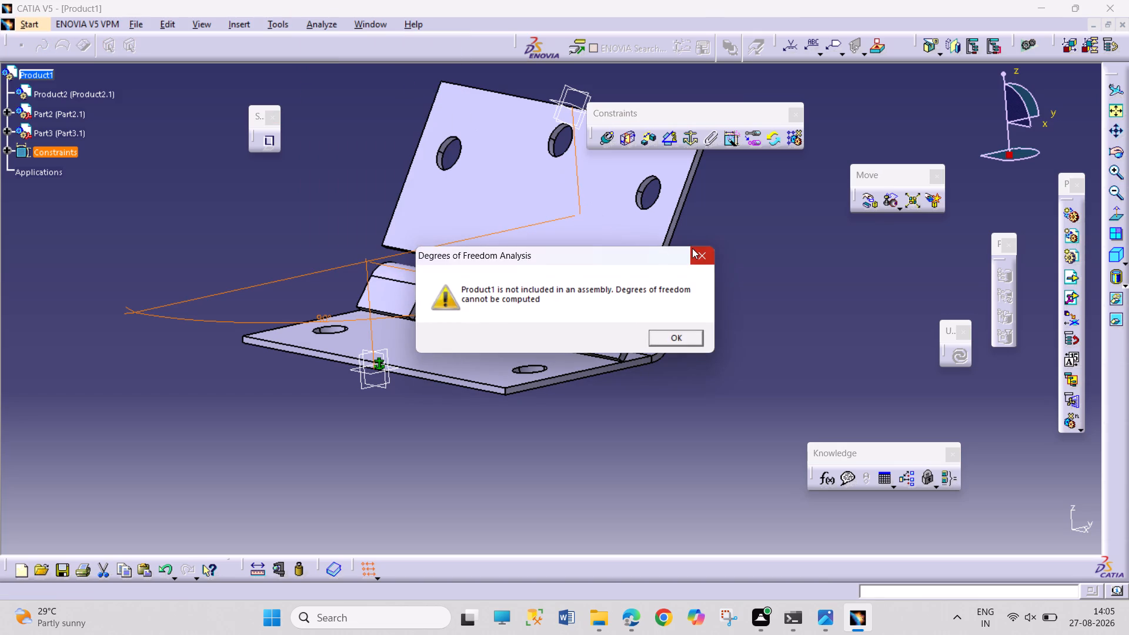
left_click(692, 248)
left_click(328, 28)
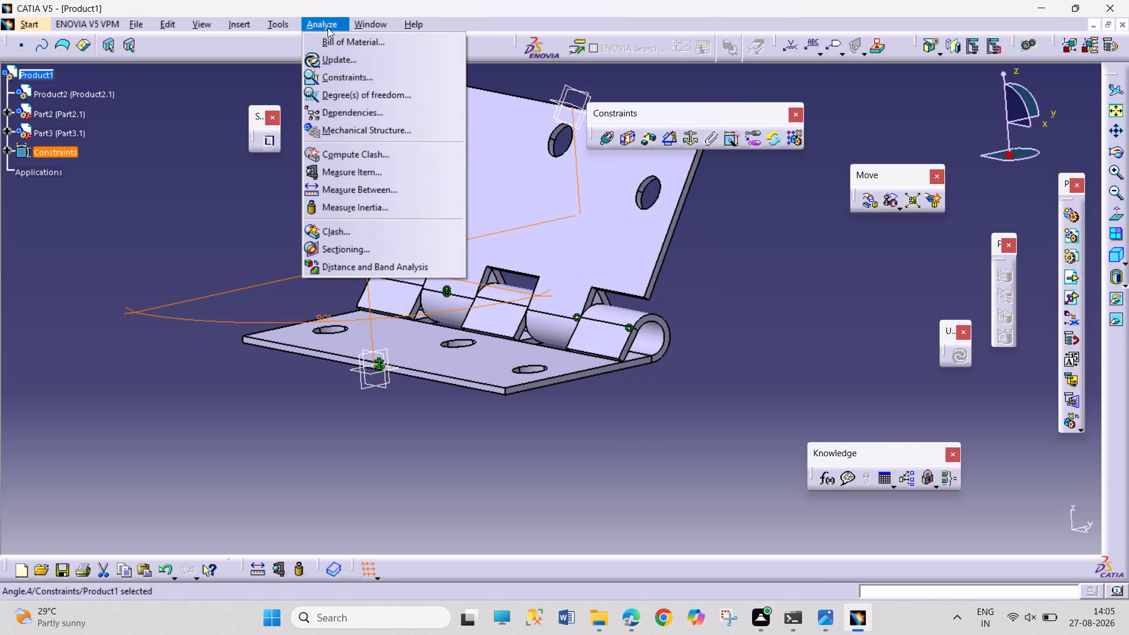
left_click(814, 297)
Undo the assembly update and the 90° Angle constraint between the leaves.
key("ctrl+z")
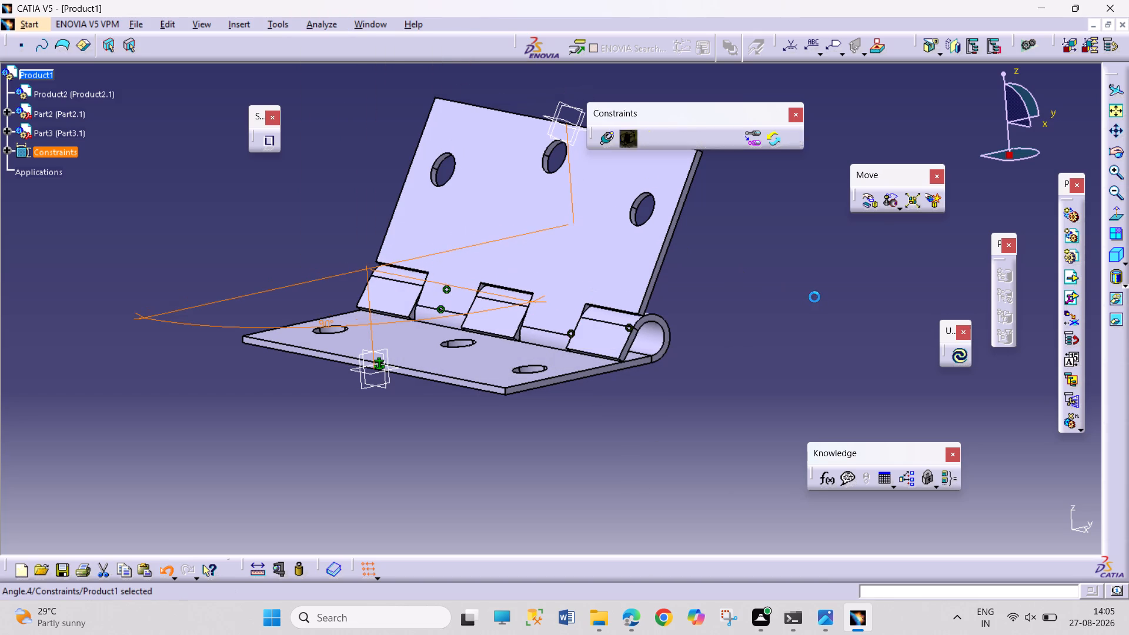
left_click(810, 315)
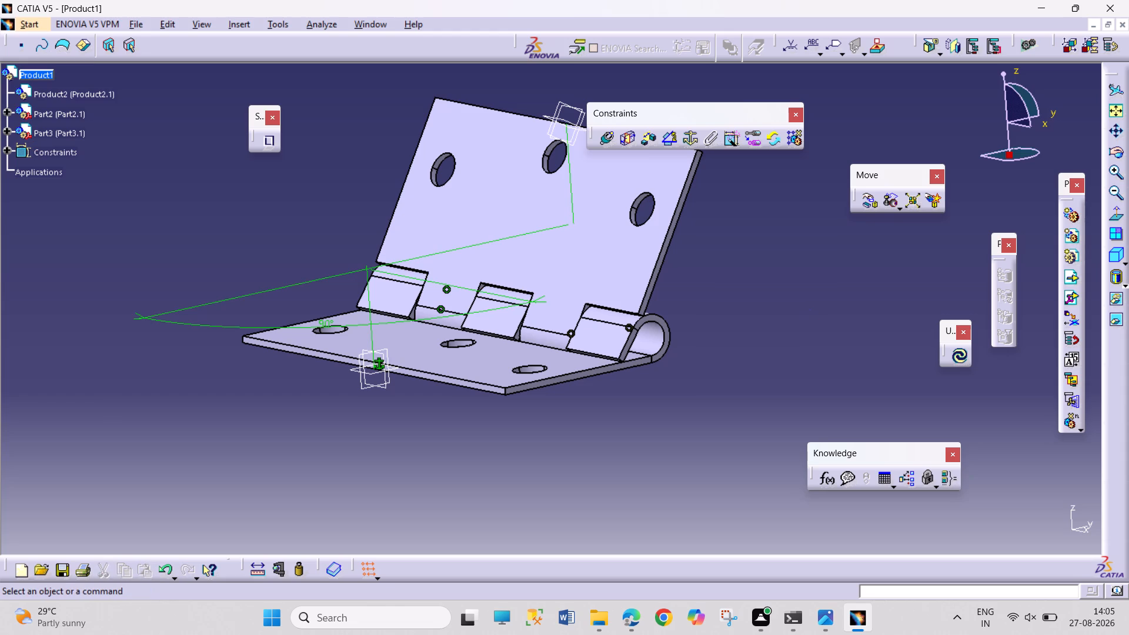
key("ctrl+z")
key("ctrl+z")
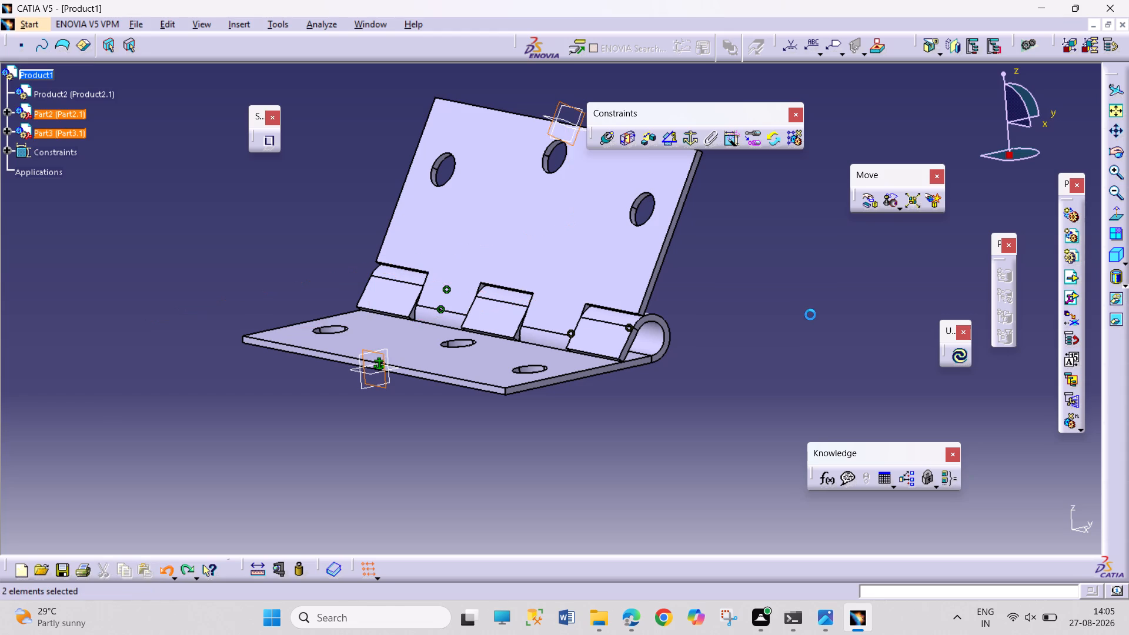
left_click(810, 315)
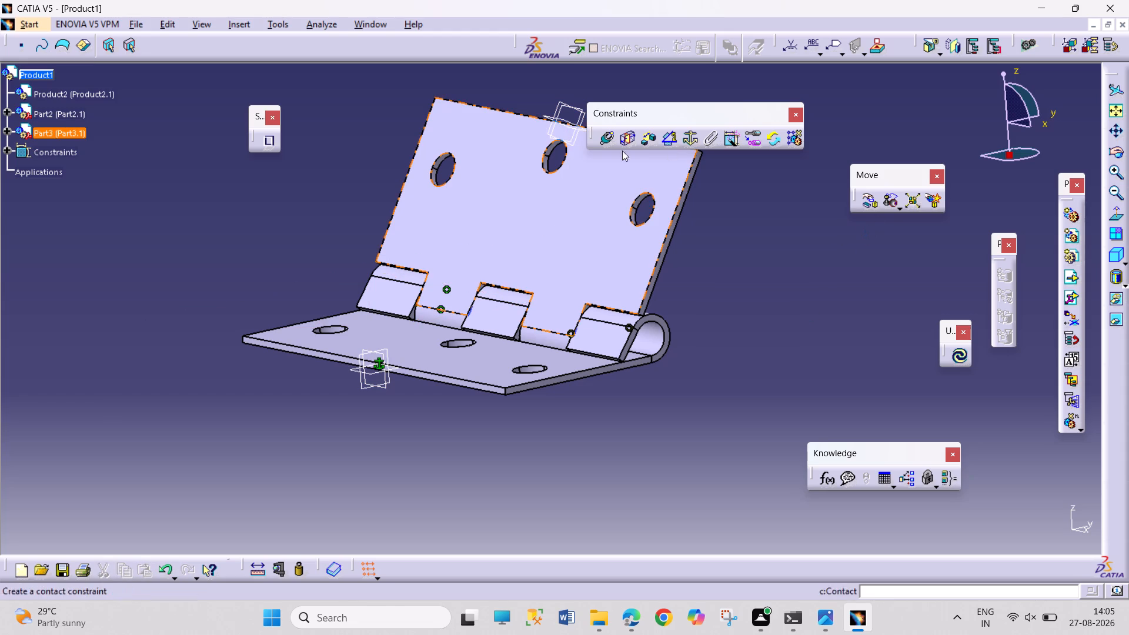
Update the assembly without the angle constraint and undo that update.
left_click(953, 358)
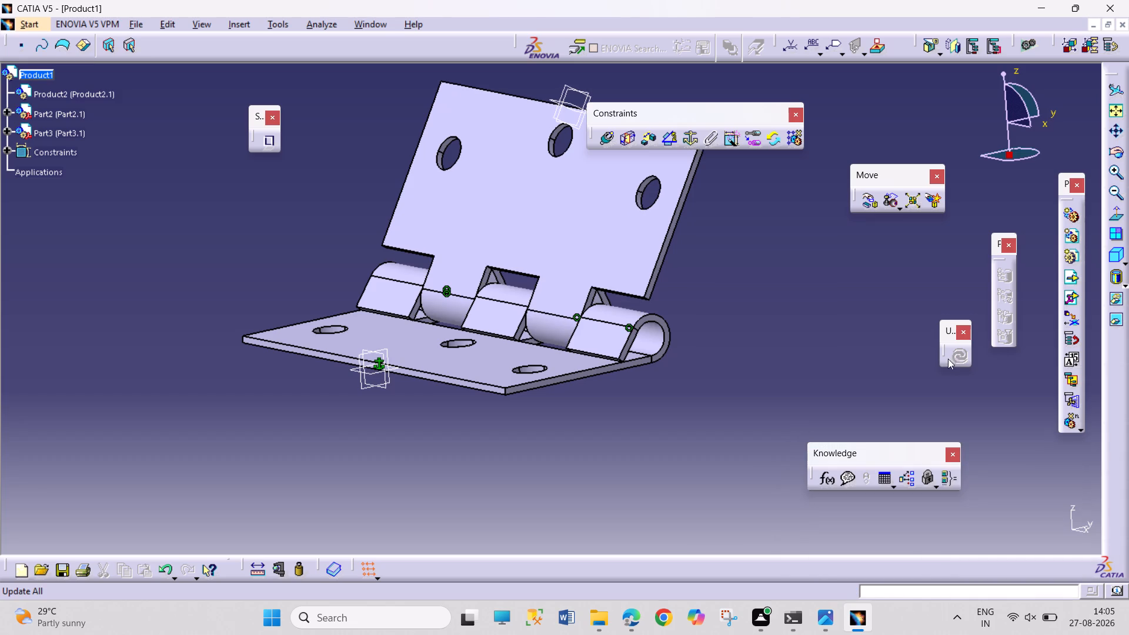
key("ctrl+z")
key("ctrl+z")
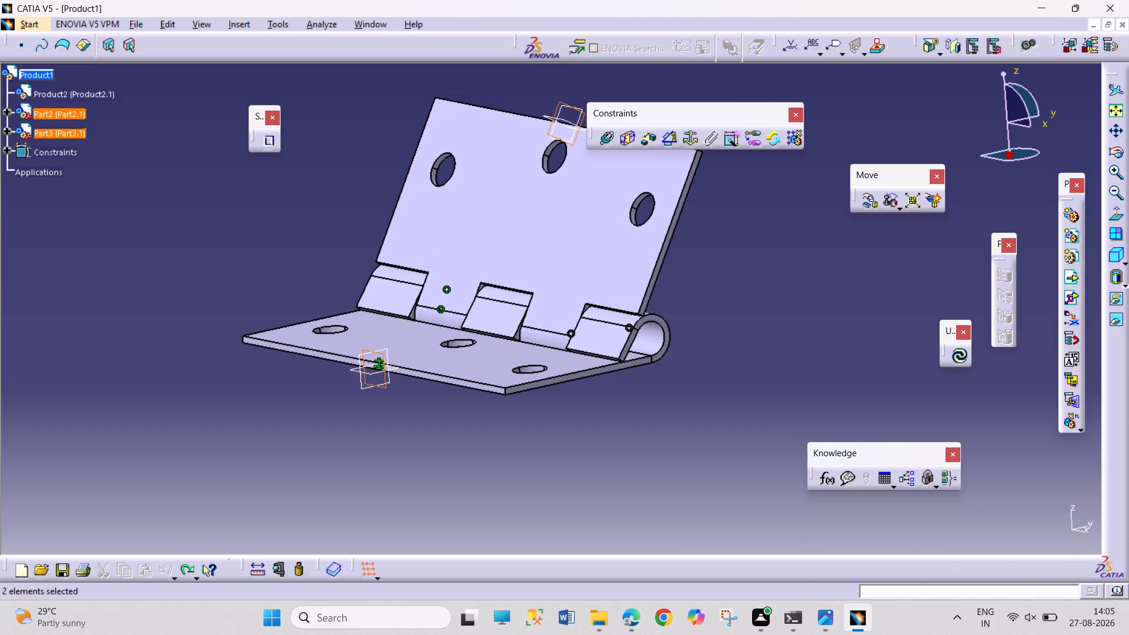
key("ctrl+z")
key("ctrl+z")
Update the whole assembly.
left_click(946, 363)
left_click(958, 360)
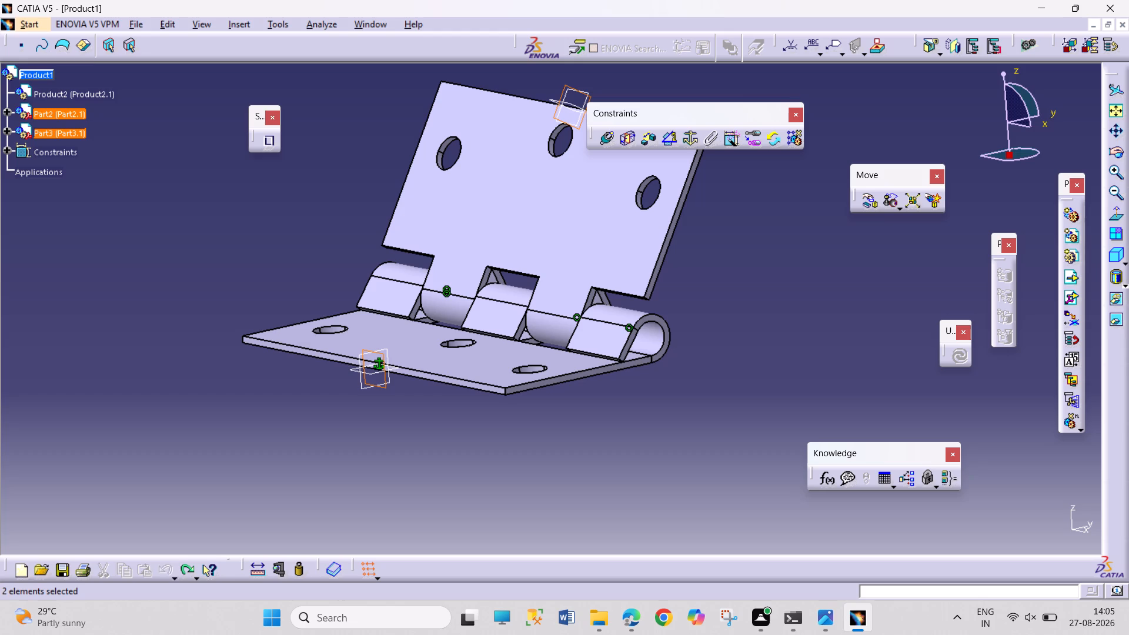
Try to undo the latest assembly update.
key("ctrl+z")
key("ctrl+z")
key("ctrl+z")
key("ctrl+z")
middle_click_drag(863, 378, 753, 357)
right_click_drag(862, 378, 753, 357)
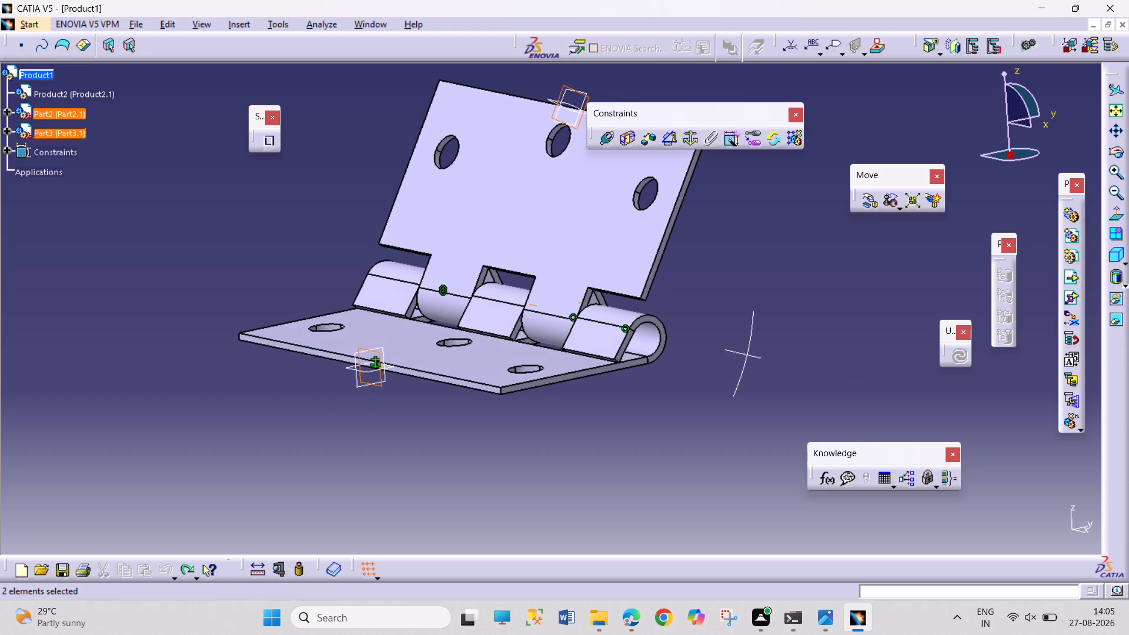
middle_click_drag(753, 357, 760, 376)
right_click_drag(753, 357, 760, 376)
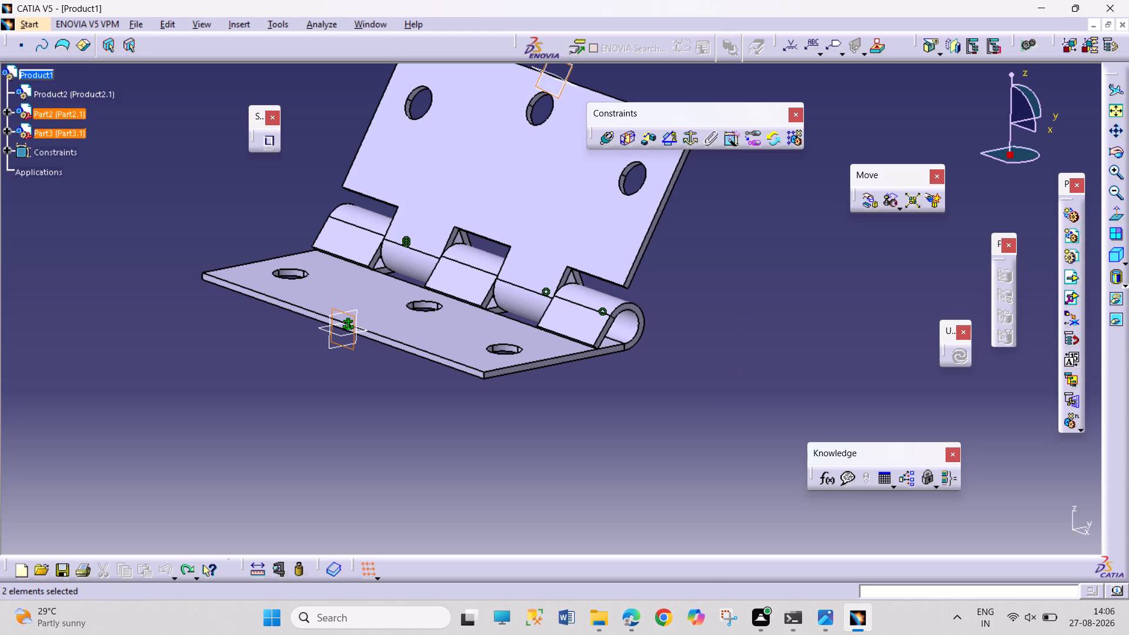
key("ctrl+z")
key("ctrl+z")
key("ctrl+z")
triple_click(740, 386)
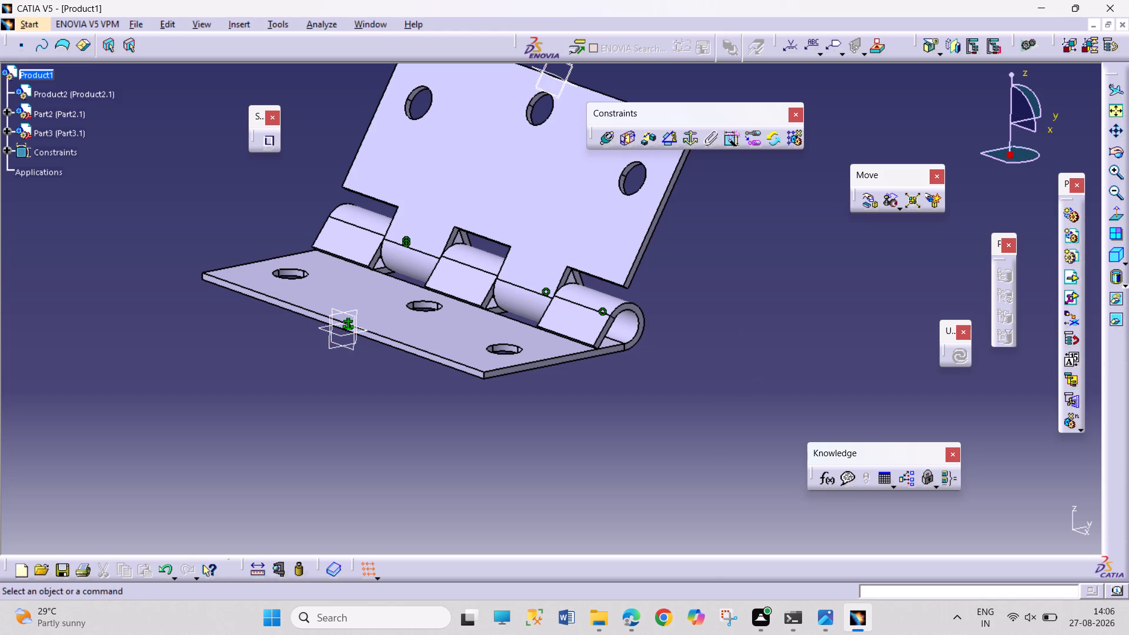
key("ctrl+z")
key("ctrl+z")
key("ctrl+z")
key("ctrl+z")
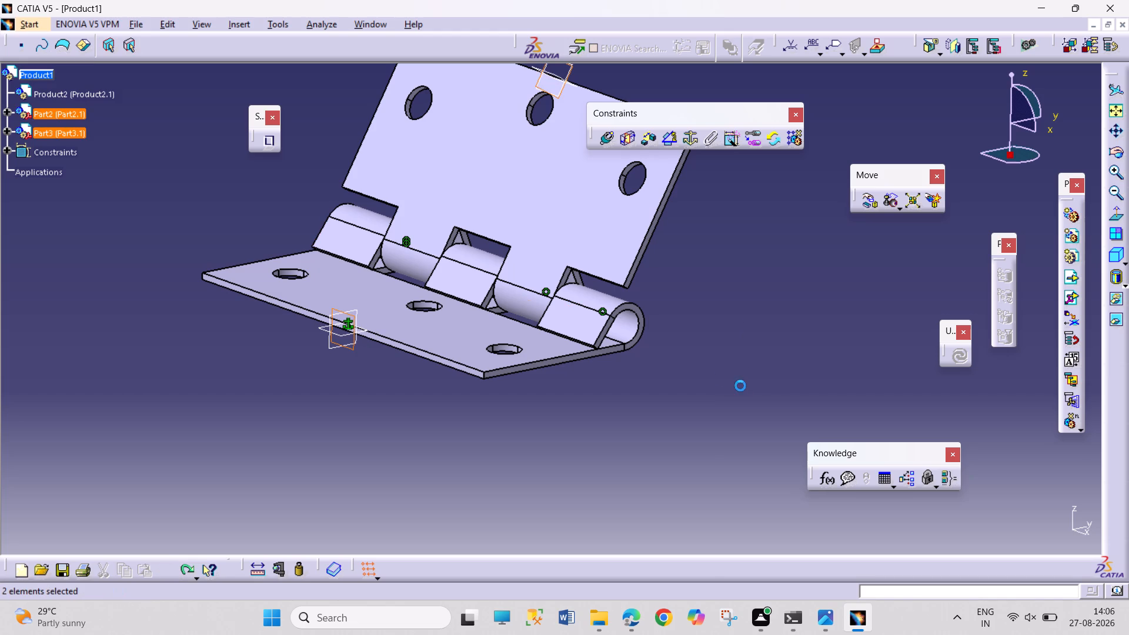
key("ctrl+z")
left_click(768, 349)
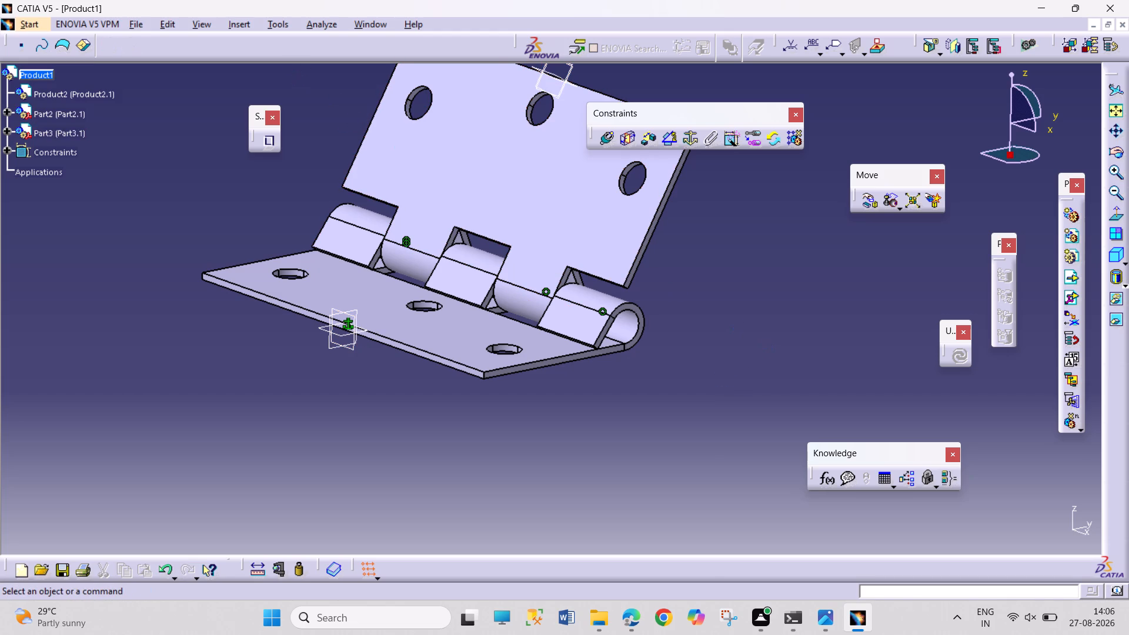
Switch to SHEET METAL 5.1 PART 2.CATPart, inspect the two-knuckle leaf, and save the part.
left_click(366, 25)
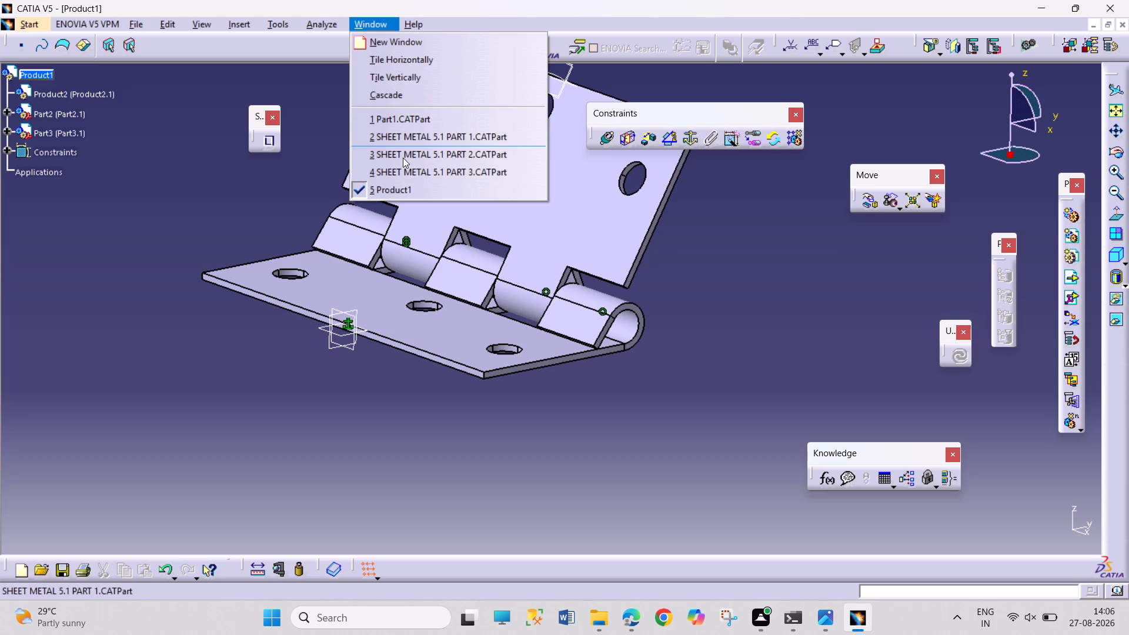
left_click(403, 158)
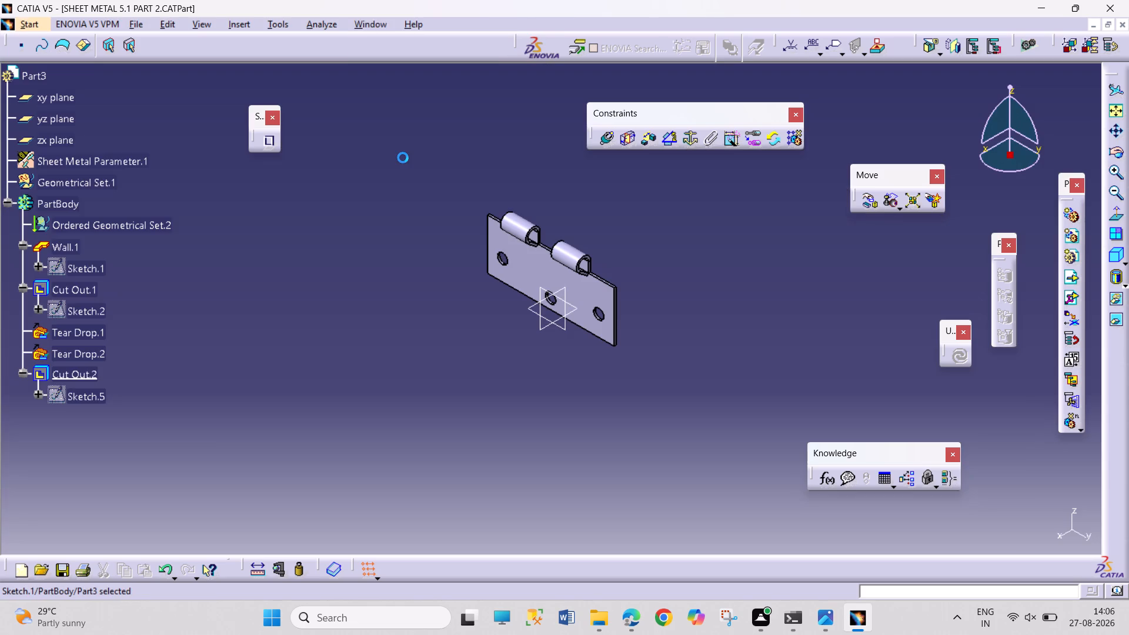
middle_click_drag(558, 318, 627, 125)
right_click_drag(562, 300, 627, 125)
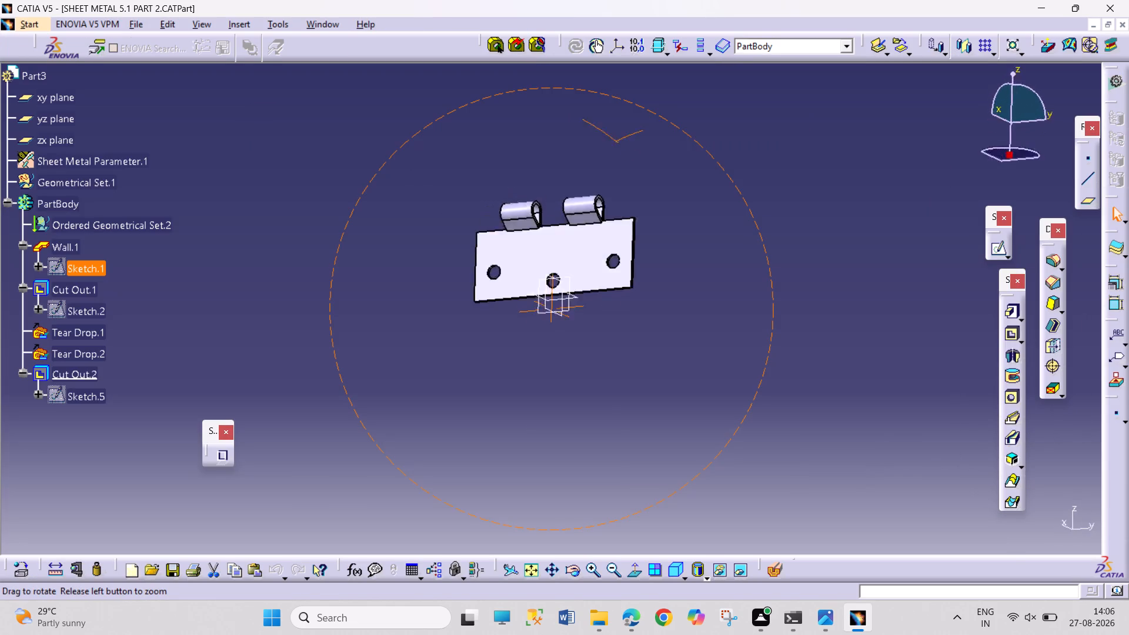
middle_click_drag(627, 125, 737, 183)
right_click_drag(627, 125, 669, 223)
middle_click_drag(719, 193, 669, 223)
key("ctrl+s")
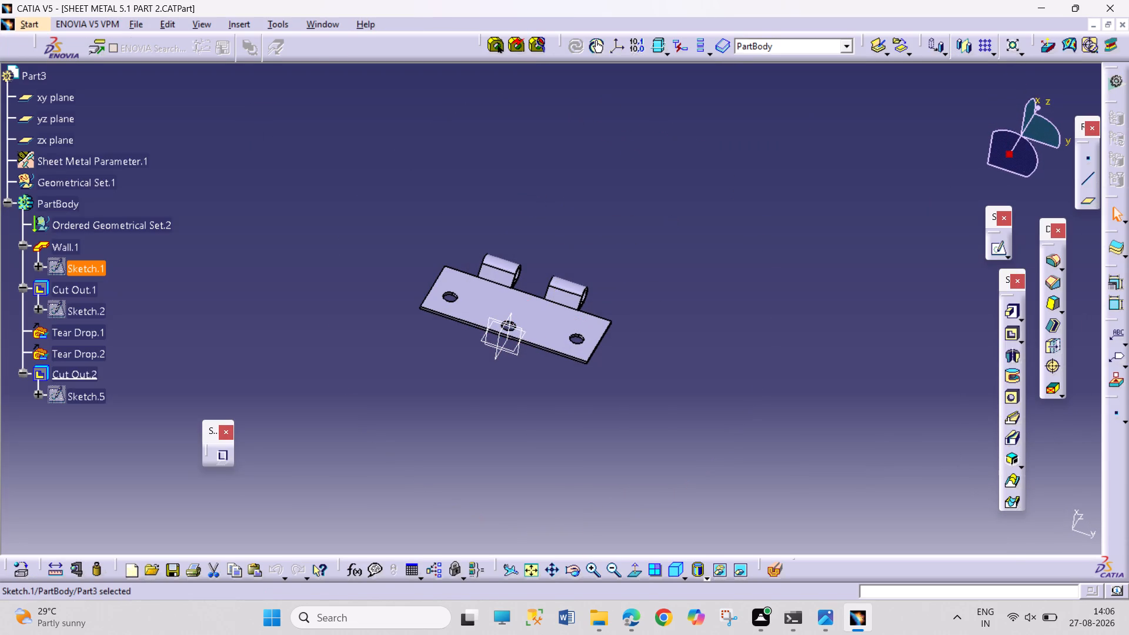
Return to Product1 and examine the interlocking knuckles and cut-out edges of both leaves from several angles.
left_click(316, 29)
left_click(378, 188)
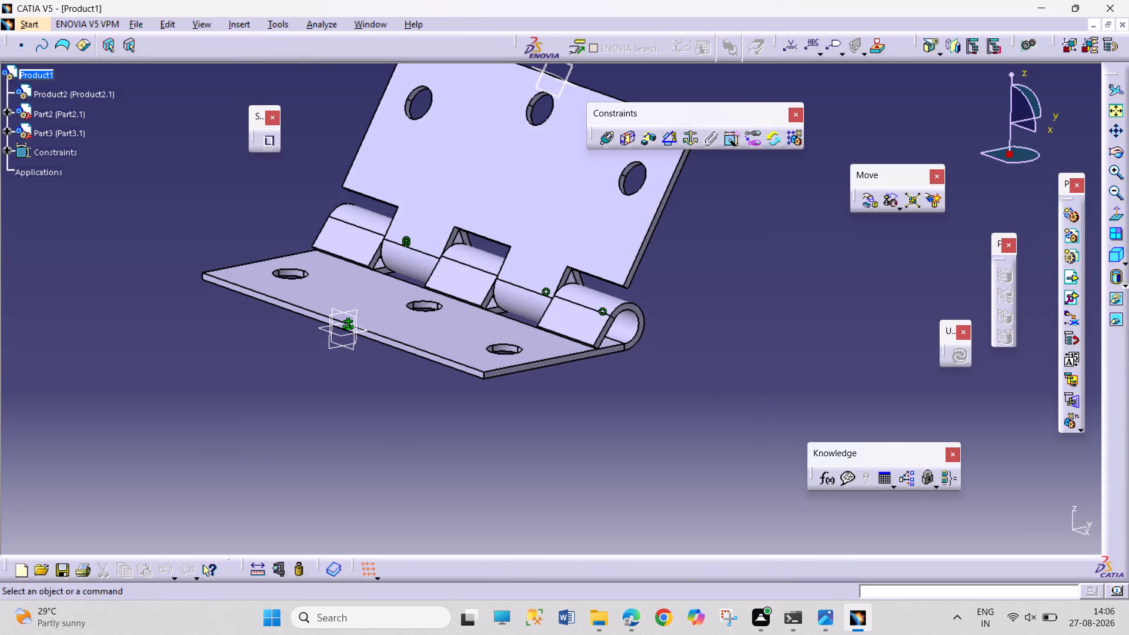
middle_click_drag(644, 299, 655, 244, "ctrl")
middle_click_drag(724, 296, 716, 248)
right_click_drag(724, 296, 716, 248)
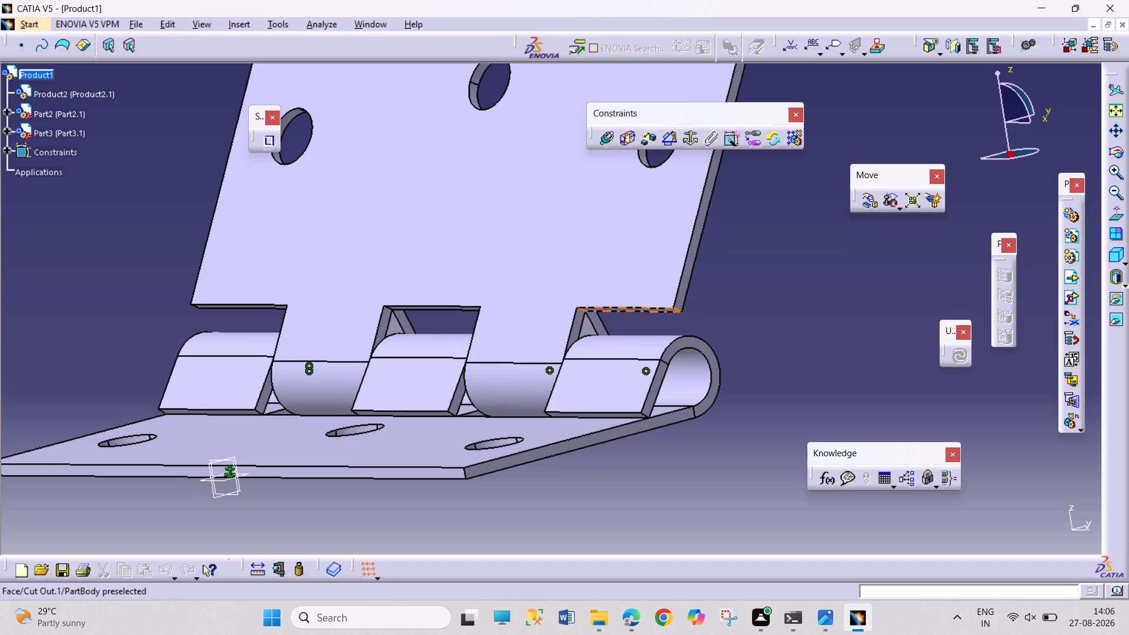
left_click(663, 311)
middle_click_drag(718, 298, 650, 372)
right_click_drag(718, 298, 650, 372)
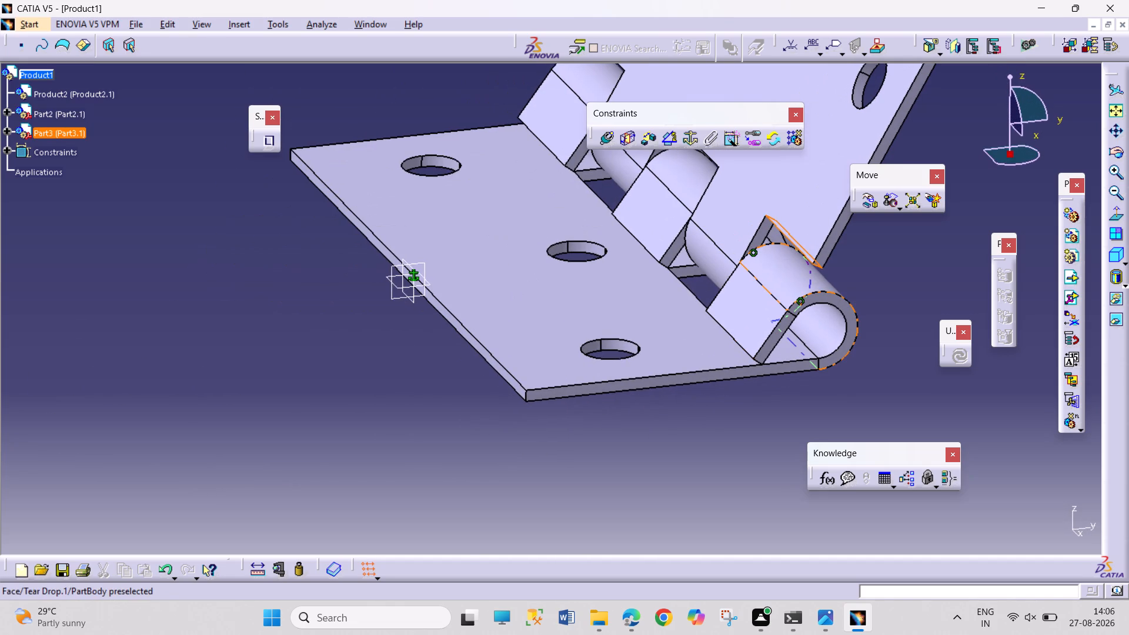
left_click(689, 456)
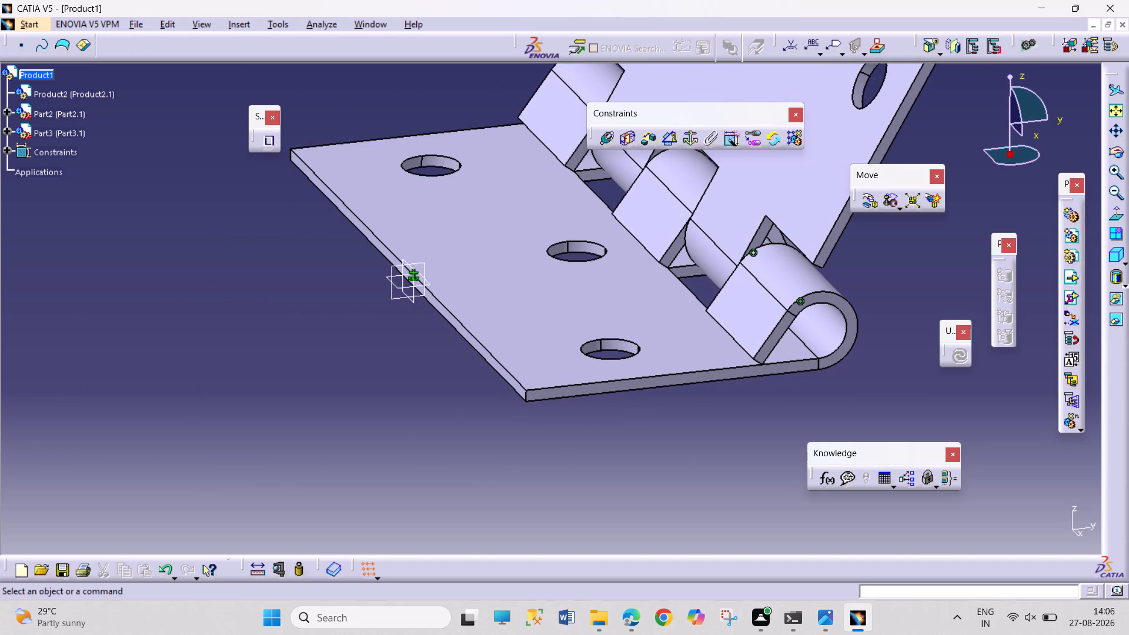
middle_click_drag(749, 438, 757, 425)
right_click_drag(749, 438, 757, 425)
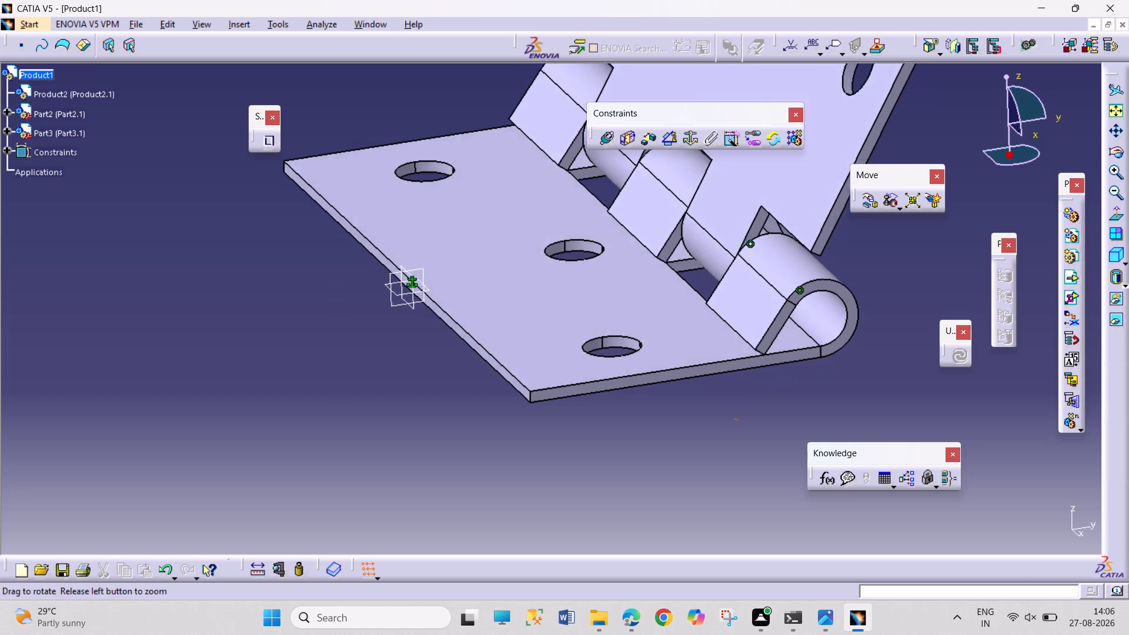
middle_click_drag(757, 425, 853, 404)
right_click_drag(757, 425, 853, 404)
middle_click_drag(839, 396, 822, 410, "ctrl")
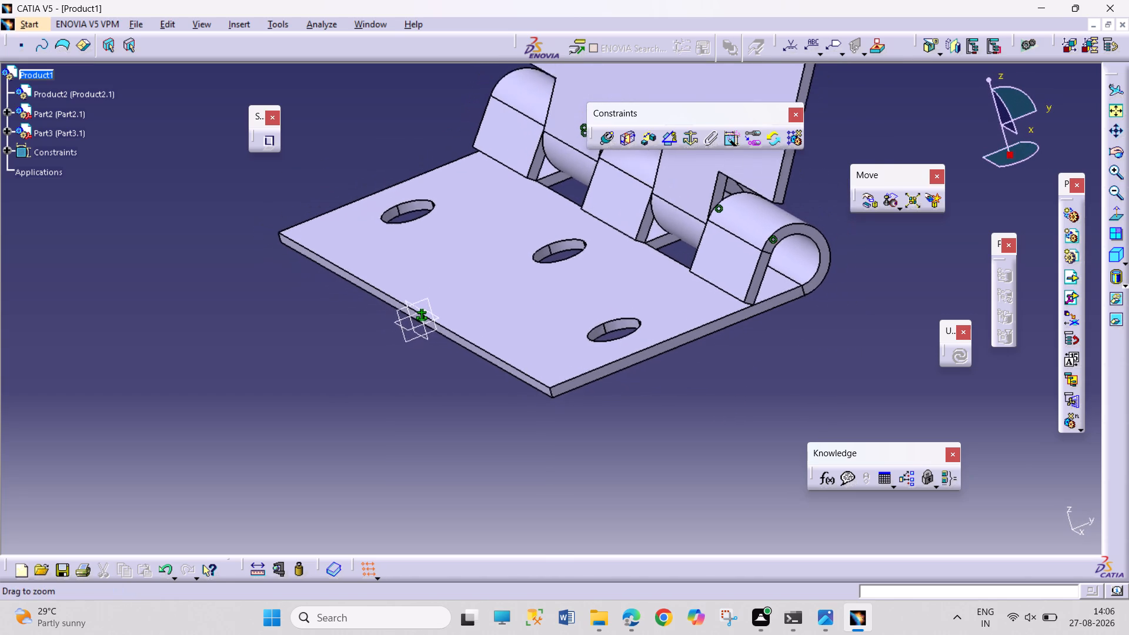
middle_click_drag(822, 410, 801, 441, "ctrl")
middle_click_drag(801, 441, 787, 464, "ctrl")
middle_click_drag(460, 453, 561, 410)
right_click_drag(461, 453, 561, 410)
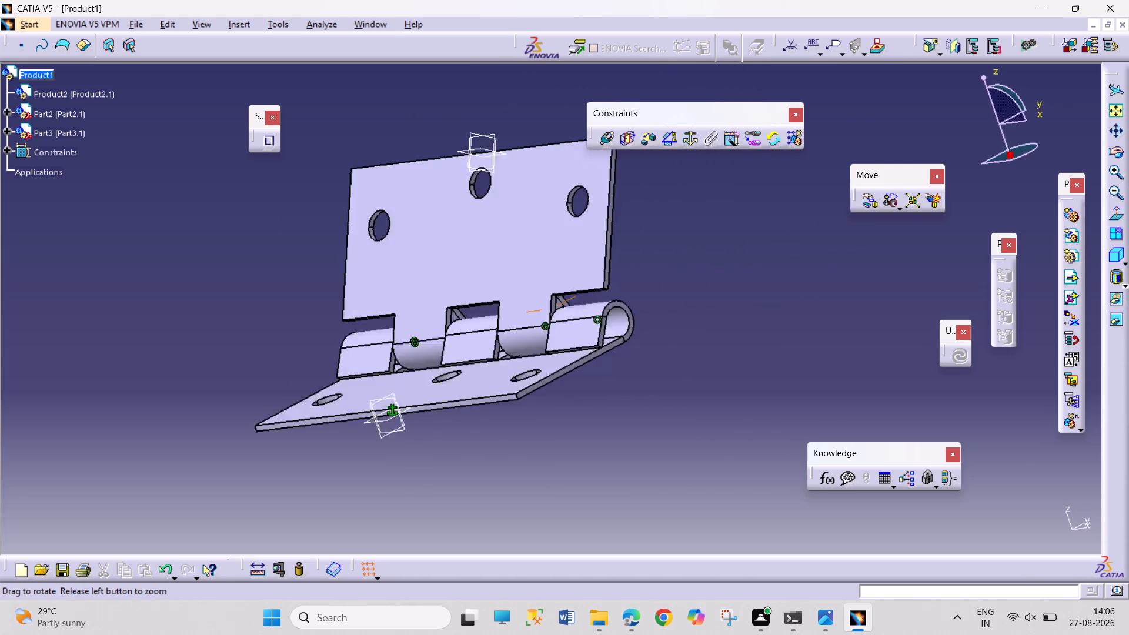
Run an update analysis on Product1 to check whether the assembly is up to date.
middle_click_drag(561, 410, 574, 443)
right_click_drag(561, 410, 574, 443)
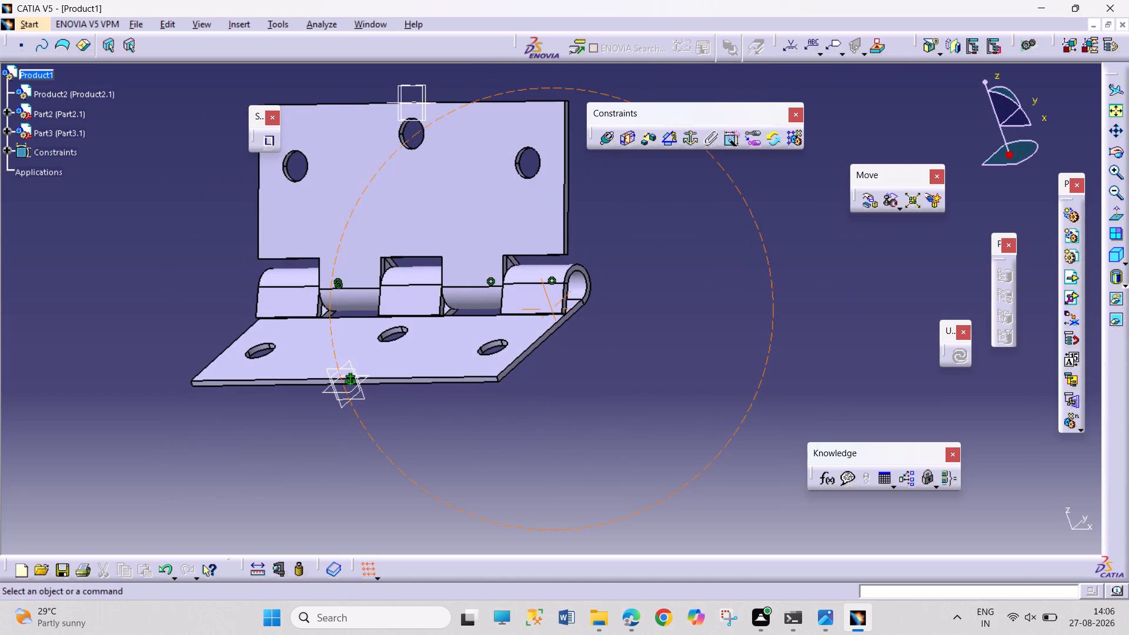
left_click(359, 23)
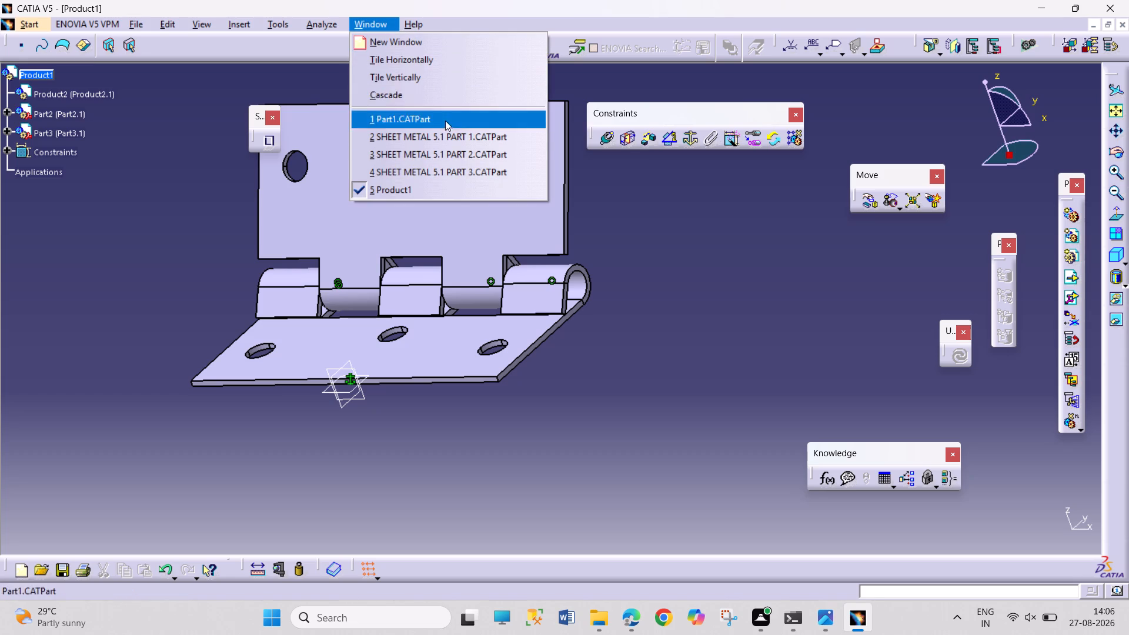
left_click(341, 61)
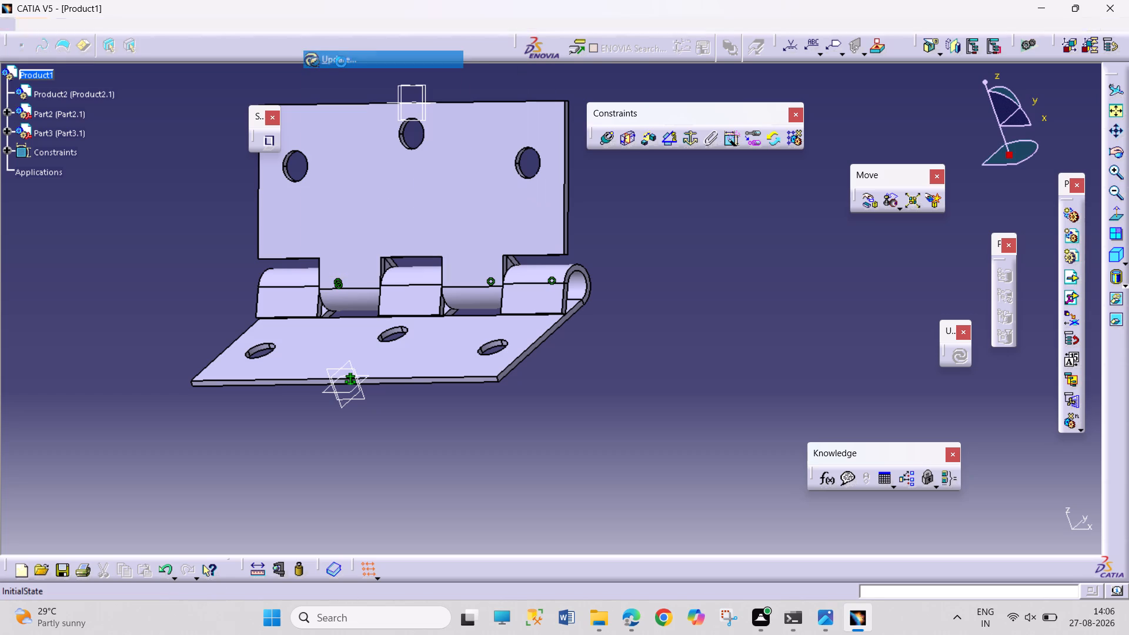
left_click(1062, 527)
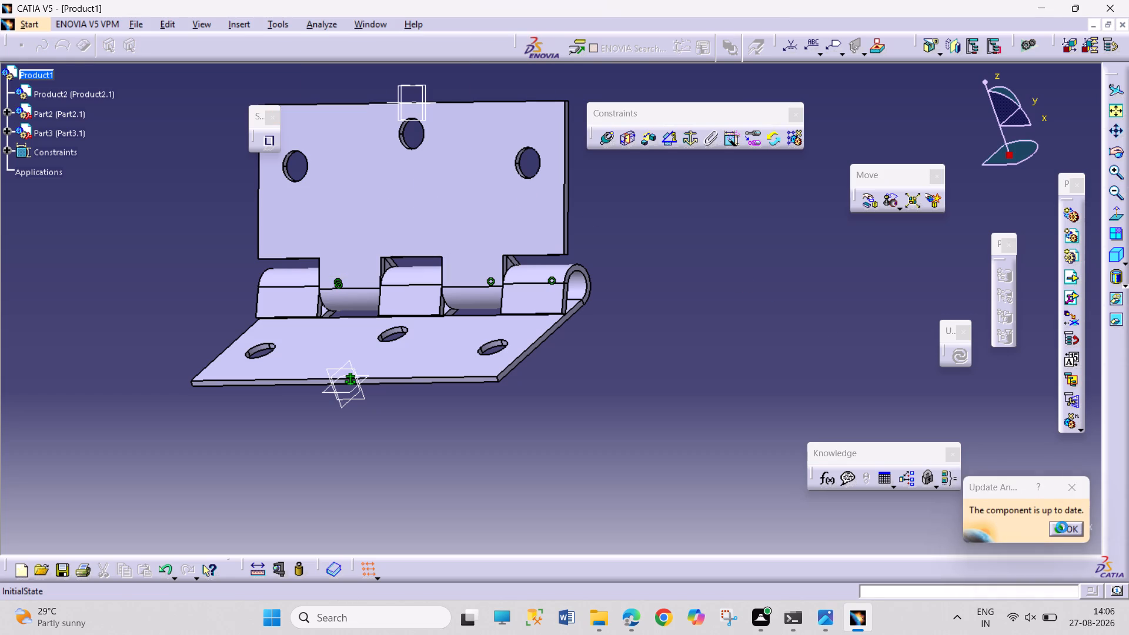
left_click(676, 359)
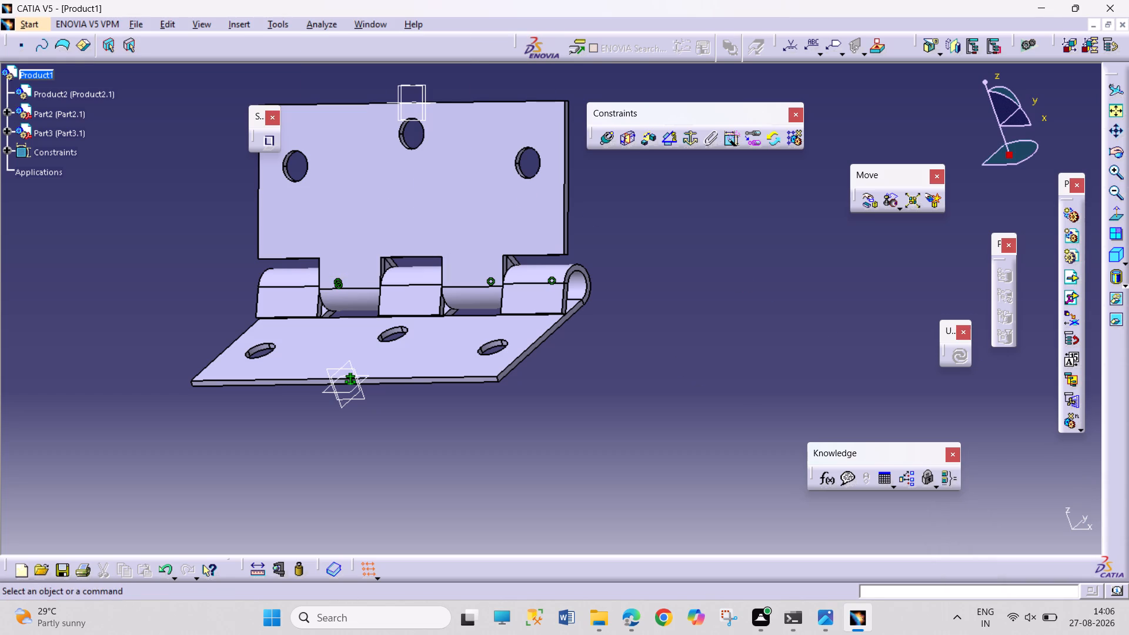
Insert the pin, SHEET METAL 5.1 PART 3, into Product1 as an existing component.
middle_click_drag(743, 338, 627, 379)
right_click_drag(741, 338, 637, 378)
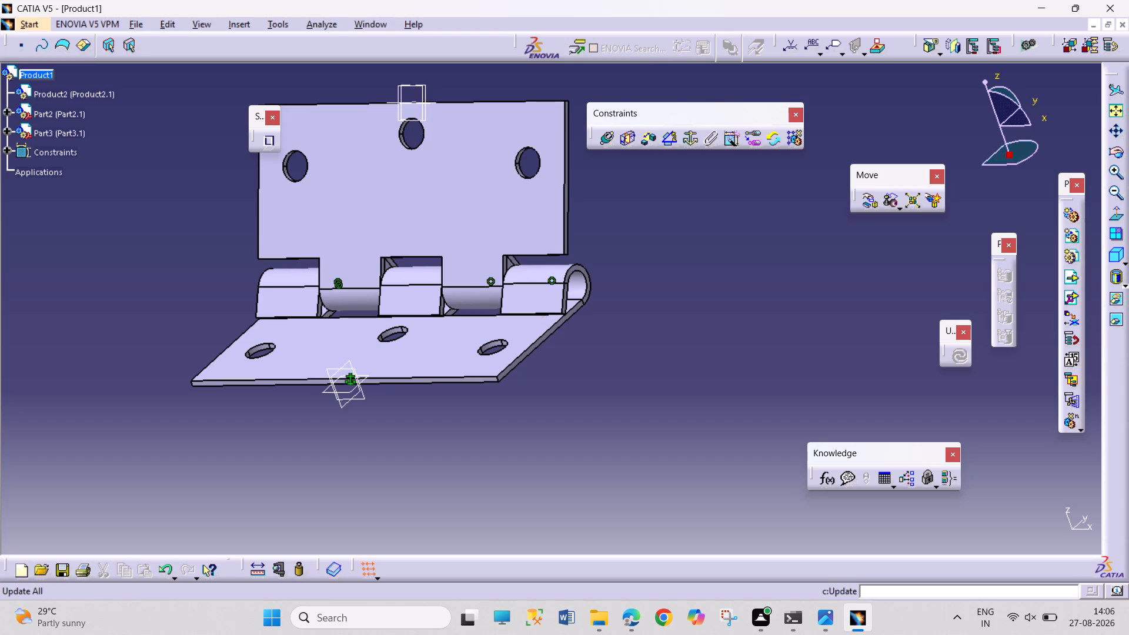
right_click_drag(637, 378, 642, 377)
middle_click_drag(702, 362, 672, 356)
right_click_drag(699, 364, 672, 356)
right_click(47, 73)
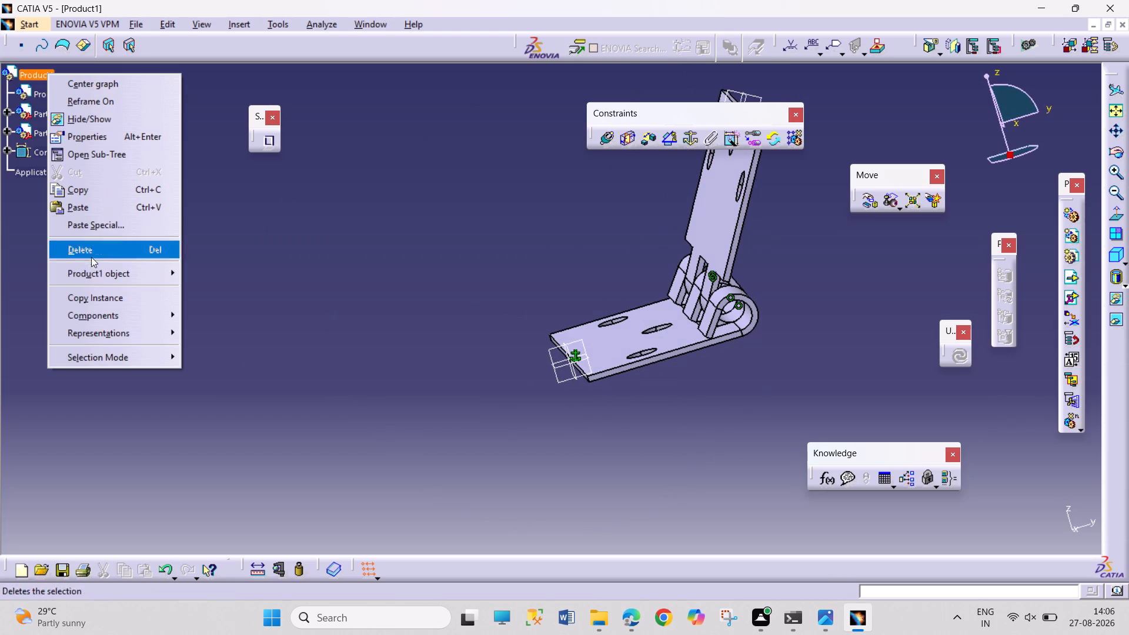
left_click(102, 314)
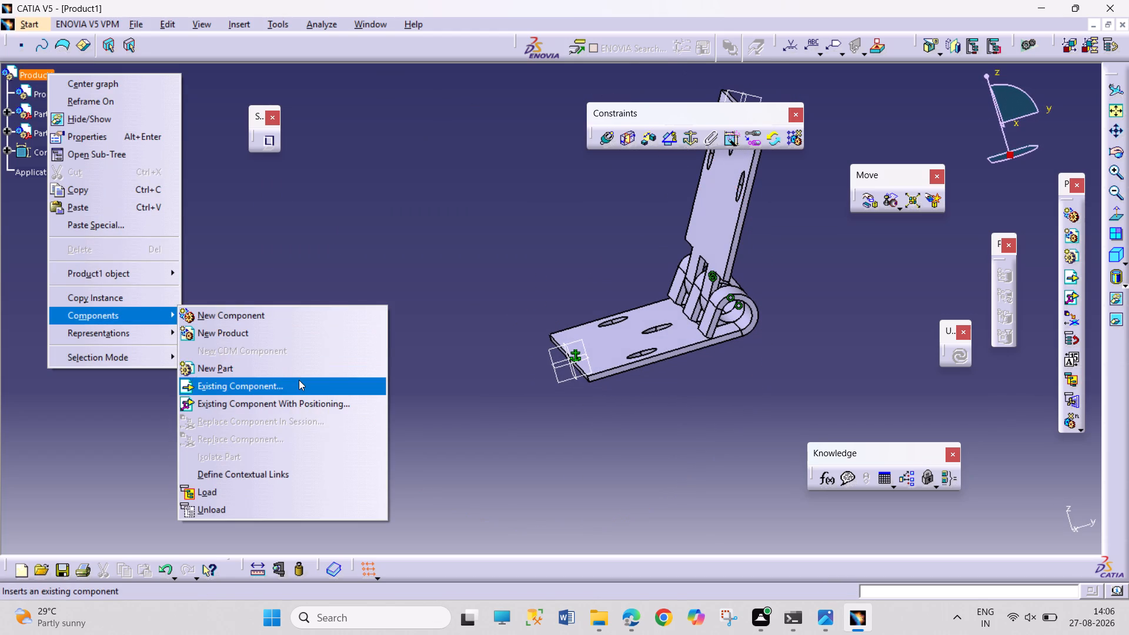
left_click(299, 380)
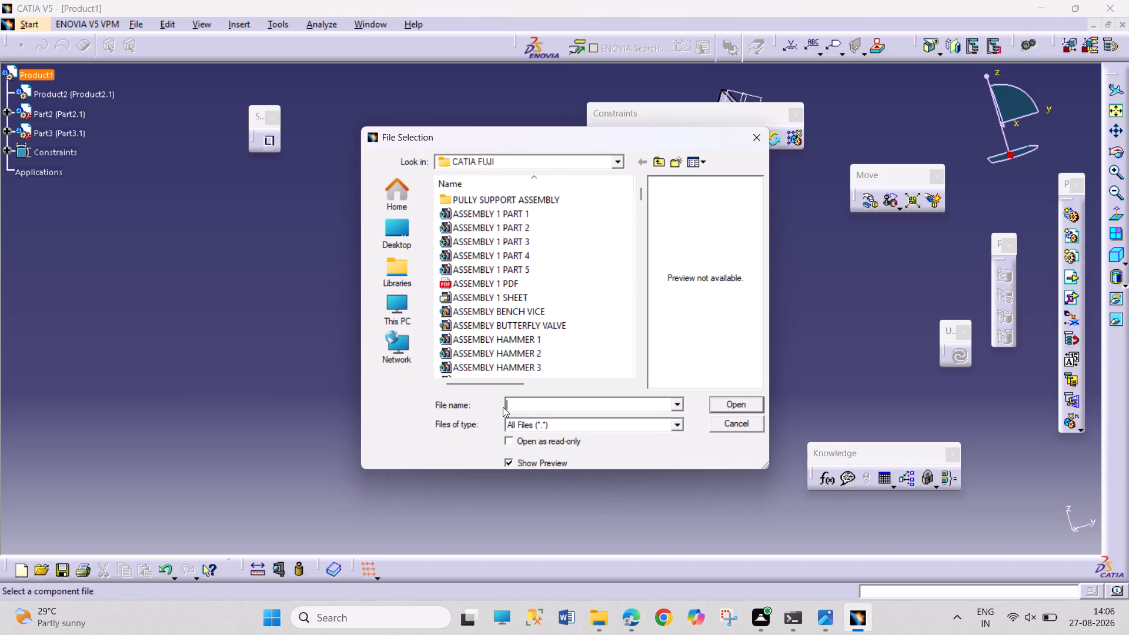
scroll(519, 306, "down", 20)
scroll(519, 306, "down", 3)
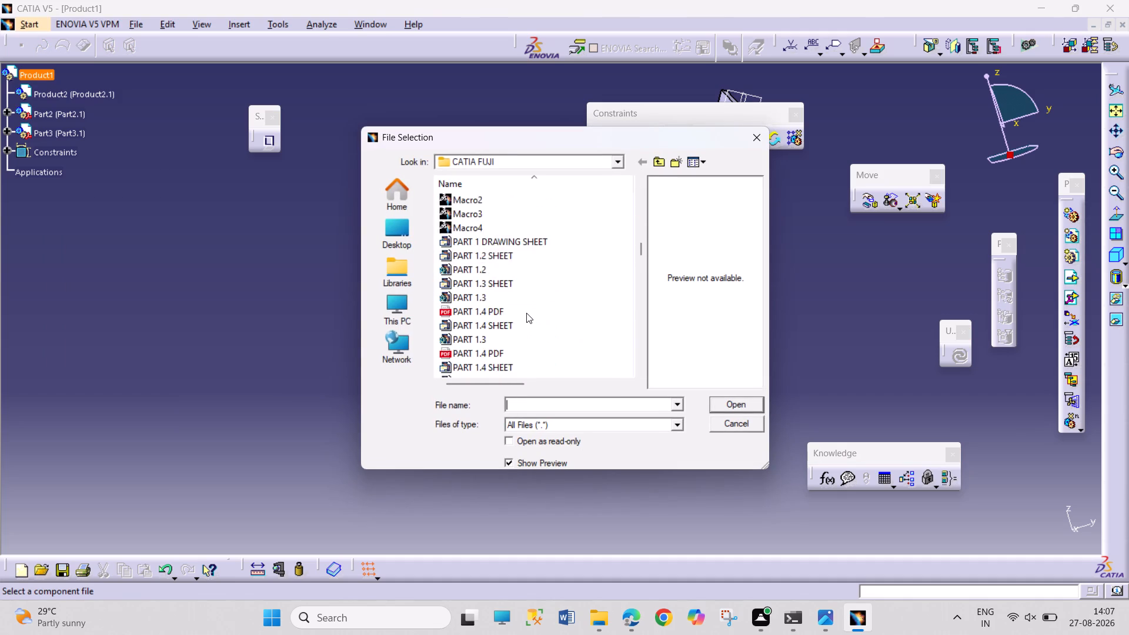
scroll(526, 313, "down", 11)
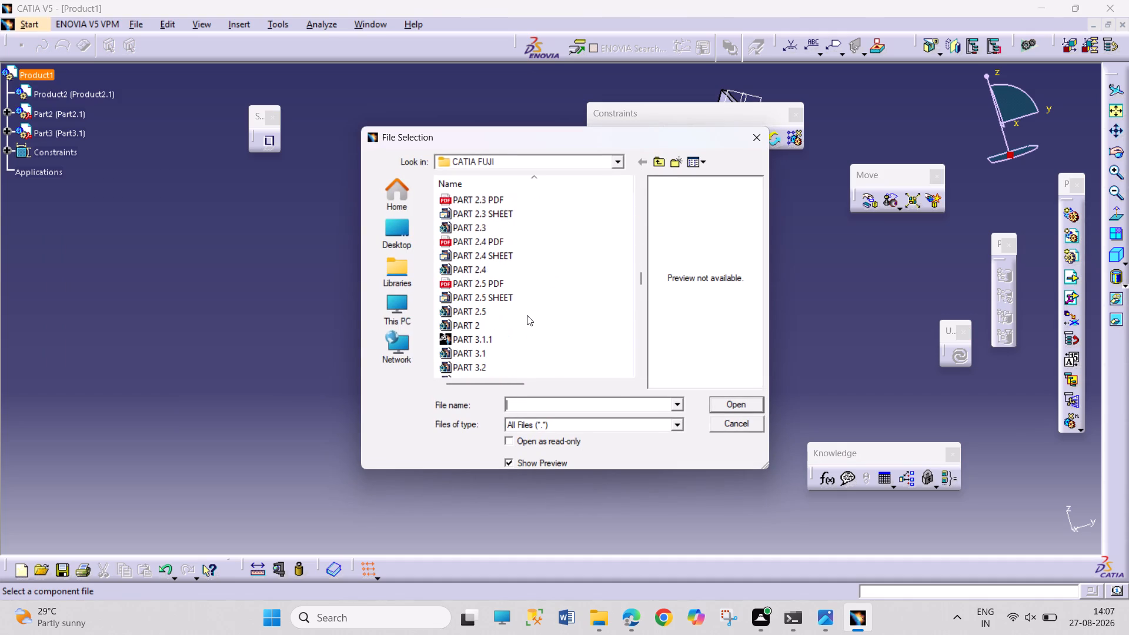
scroll(527, 315, "down", 5)
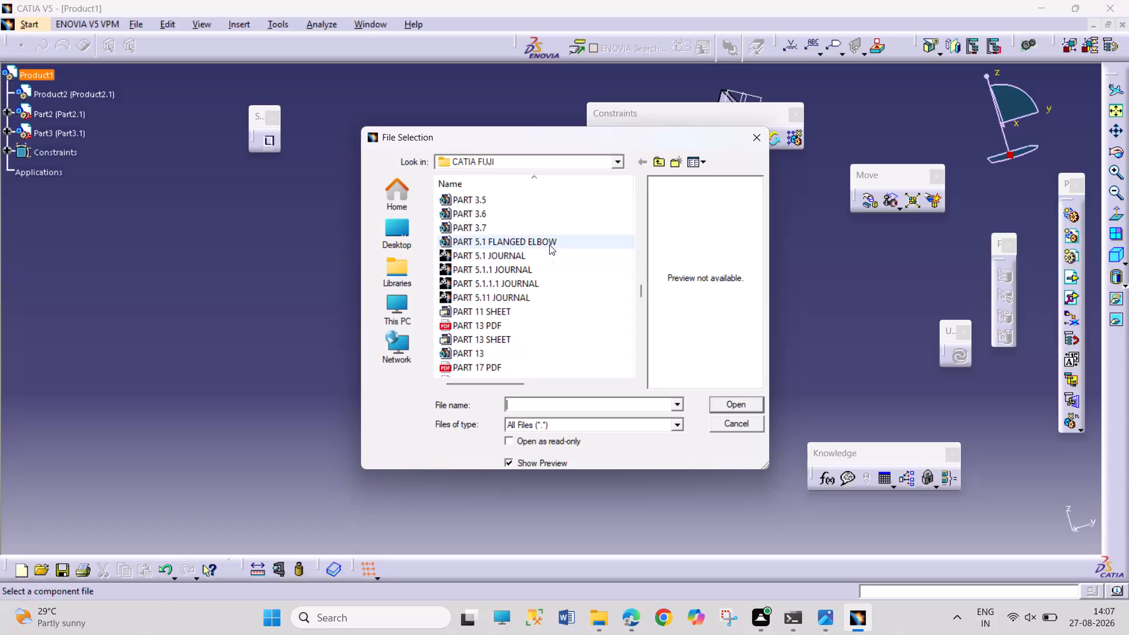
scroll(555, 278, "down", 6)
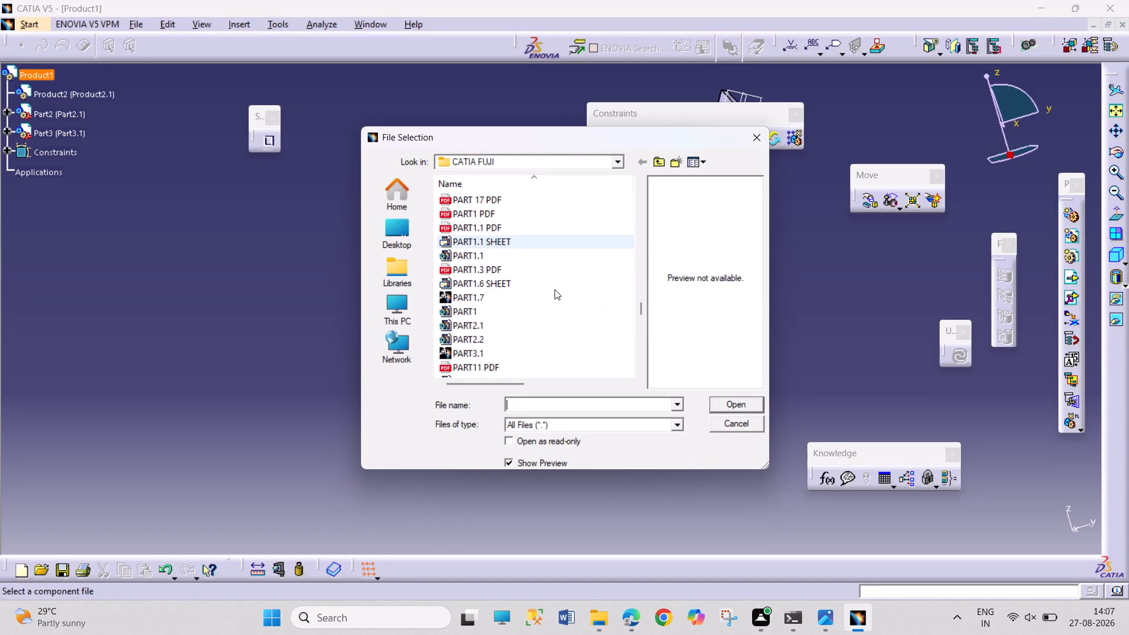
scroll(555, 289, "down", 20)
scroll(555, 289, "down", 4)
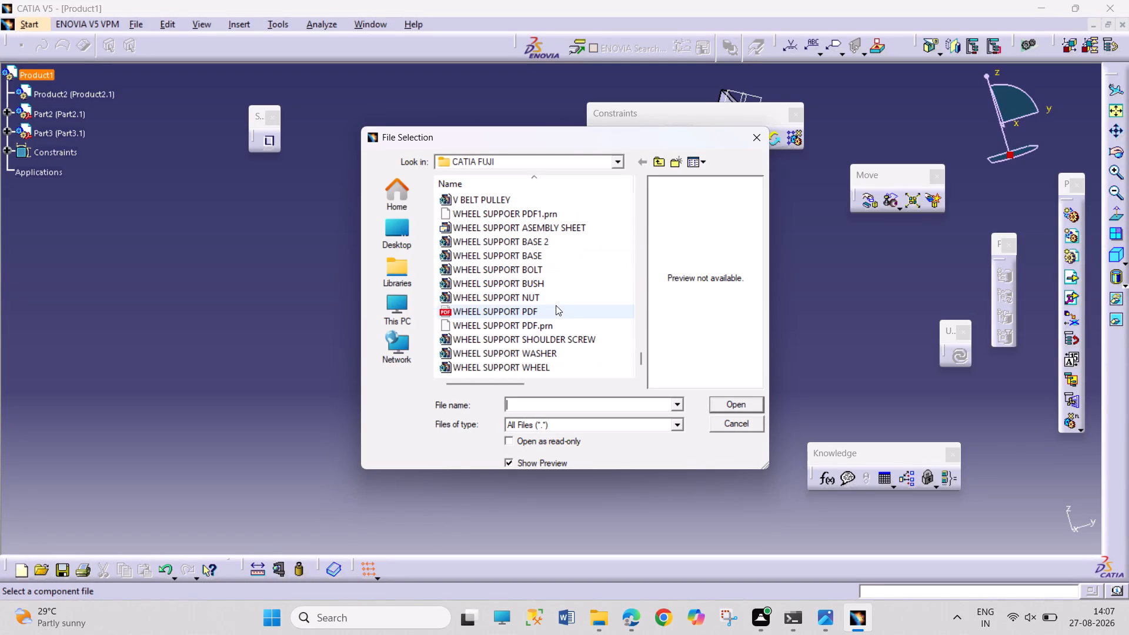
scroll(556, 305, "up", 4)
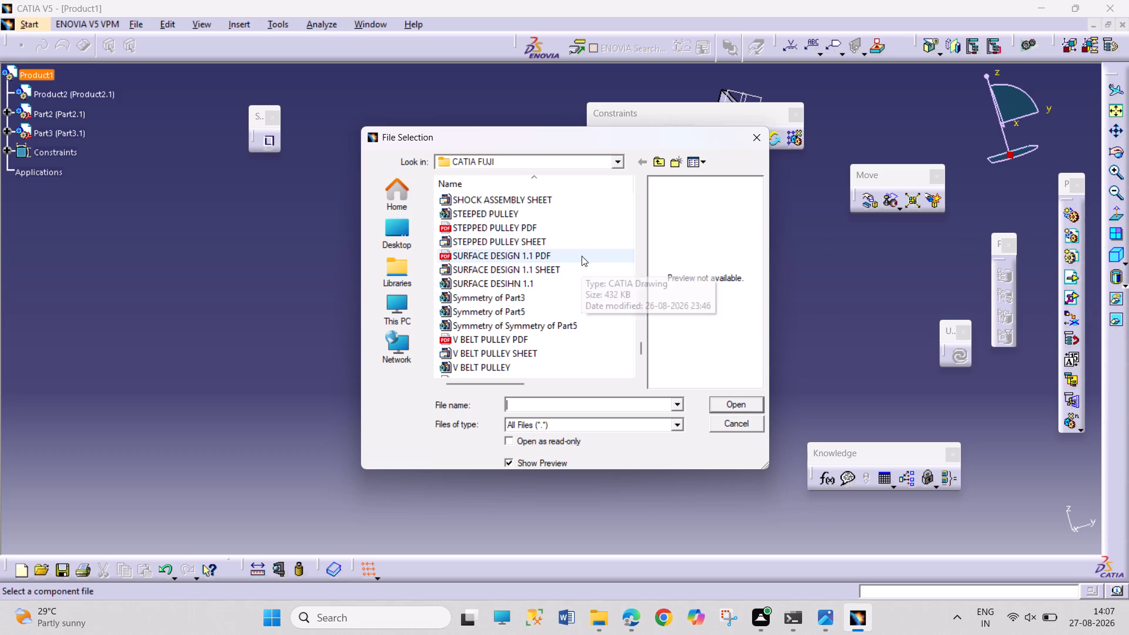
scroll(582, 255, "up", 2)
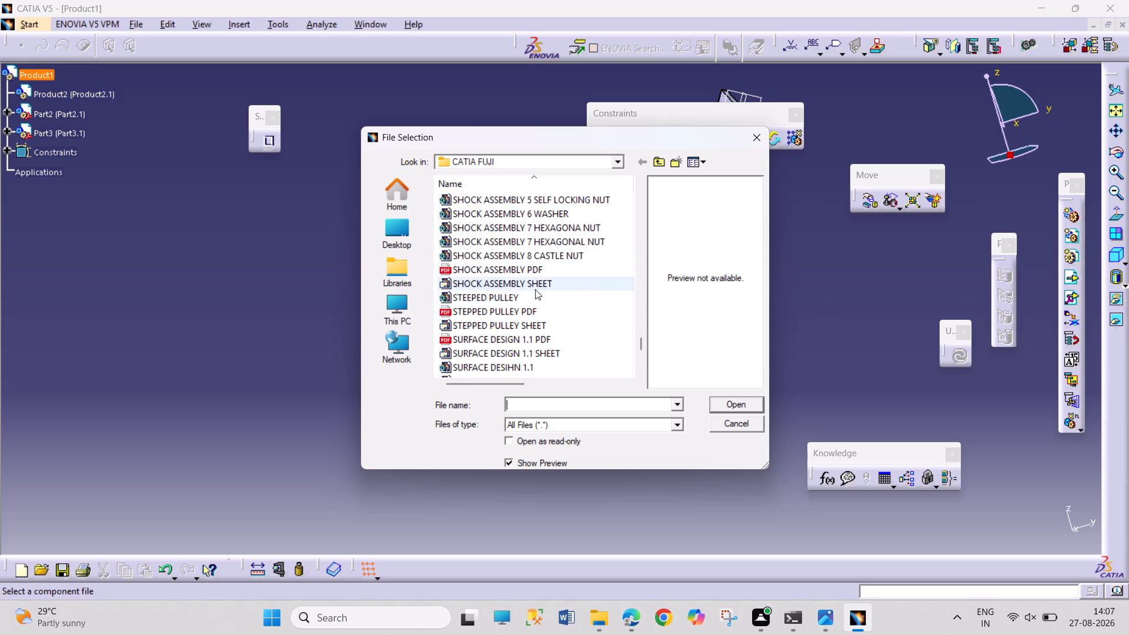
scroll(535, 289, "up", 3)
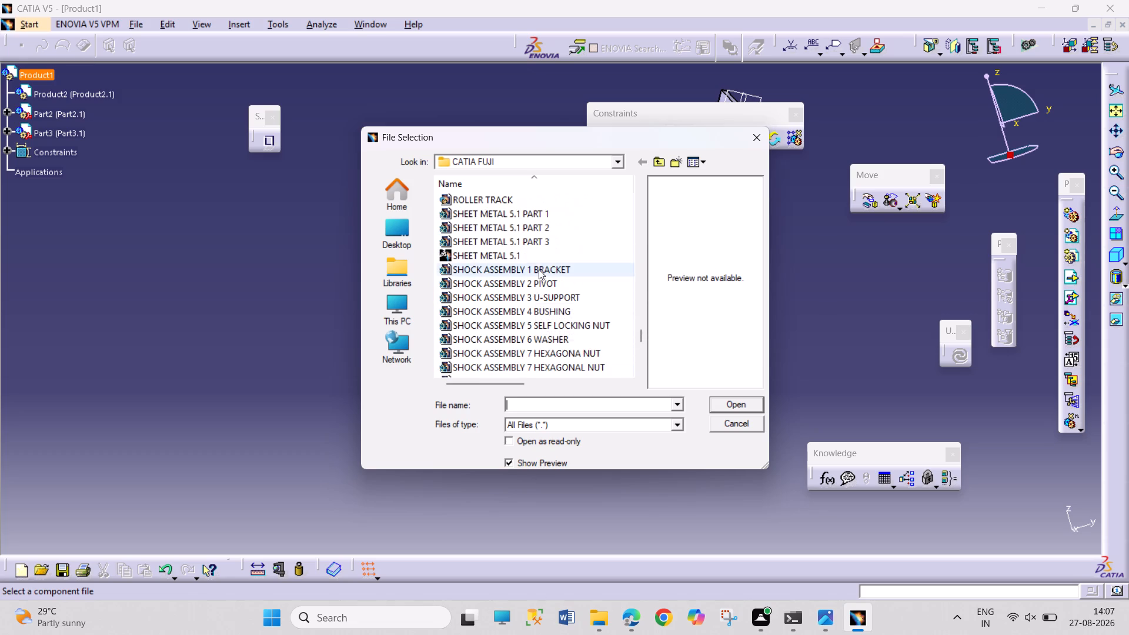
left_click(561, 242)
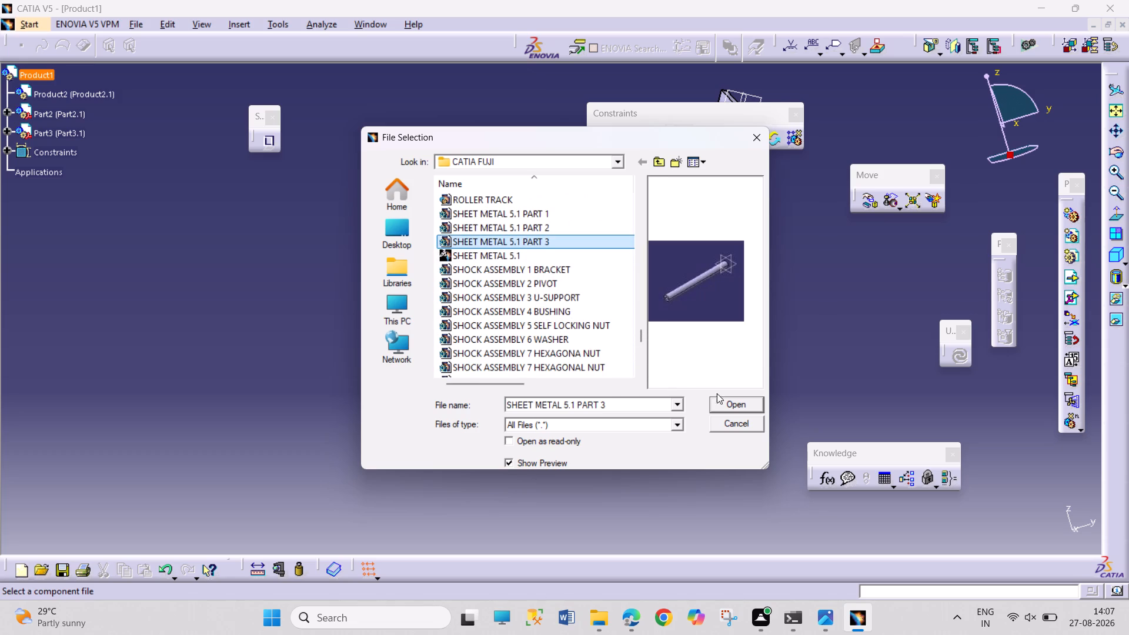
left_click(733, 402)
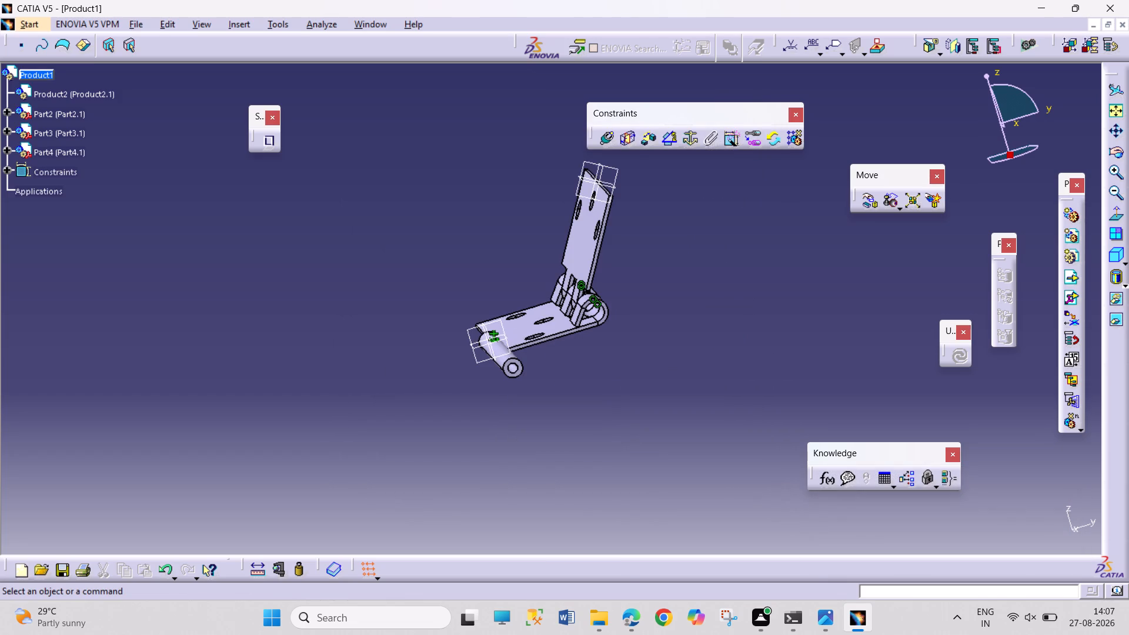
Add a coincidence constraint between the two-knuckle leaf's knuckle axis and the pin's axis, and update the assembly.
left_click(610, 141)
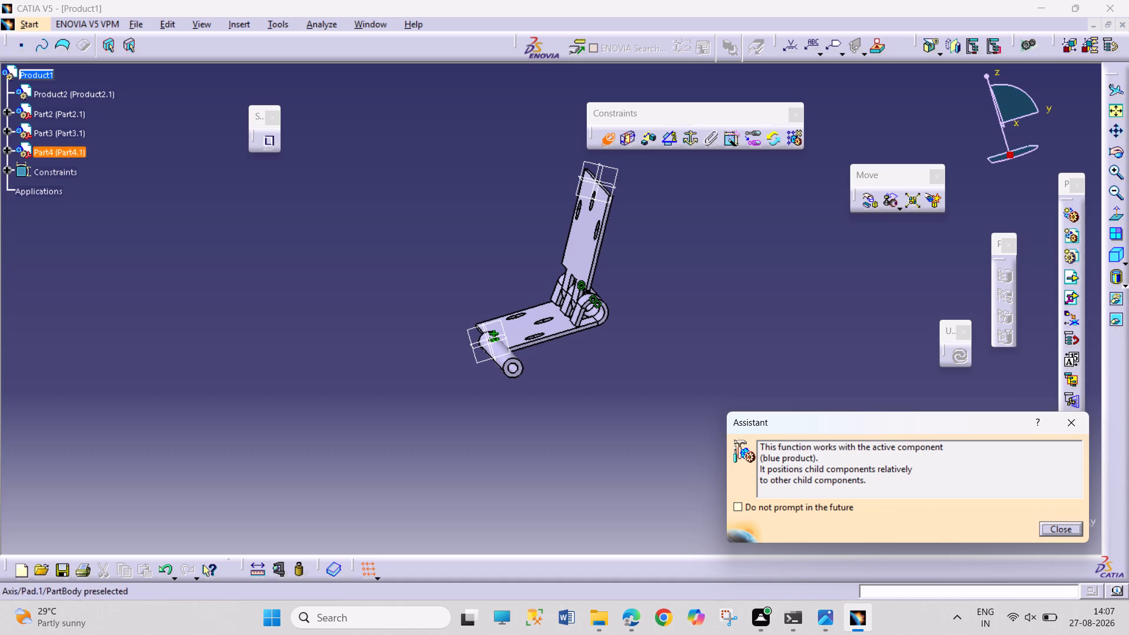
middle_click_drag(583, 365, 584, 275, "ctrl")
middle_click_drag(584, 283, 580, 283)
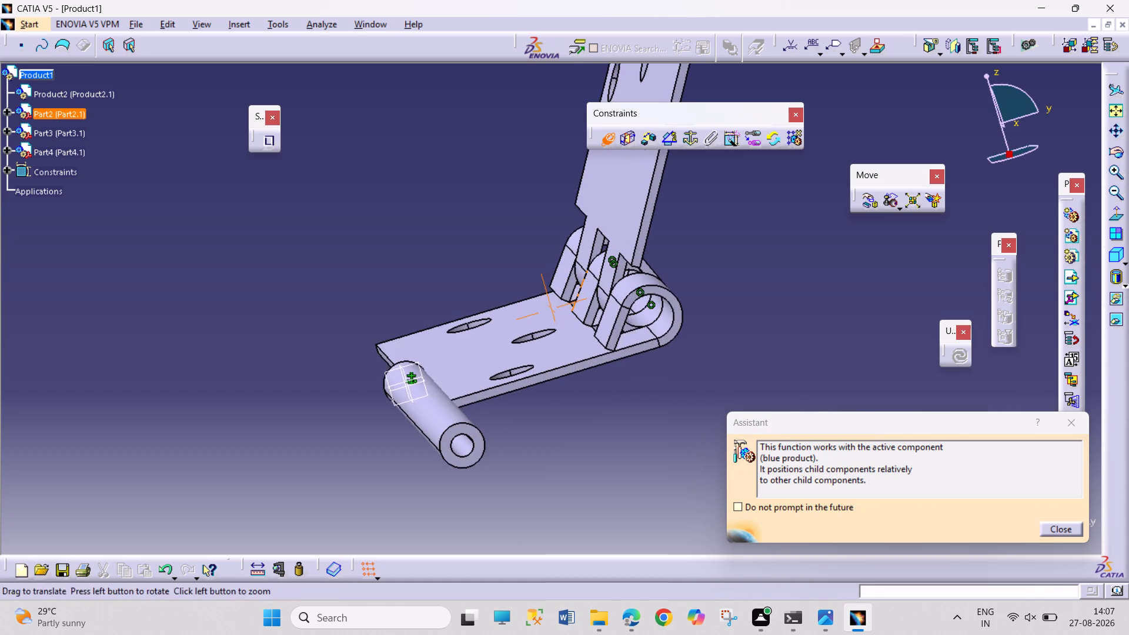
middle_click_drag(580, 283, 478, 286)
left_click(540, 320)
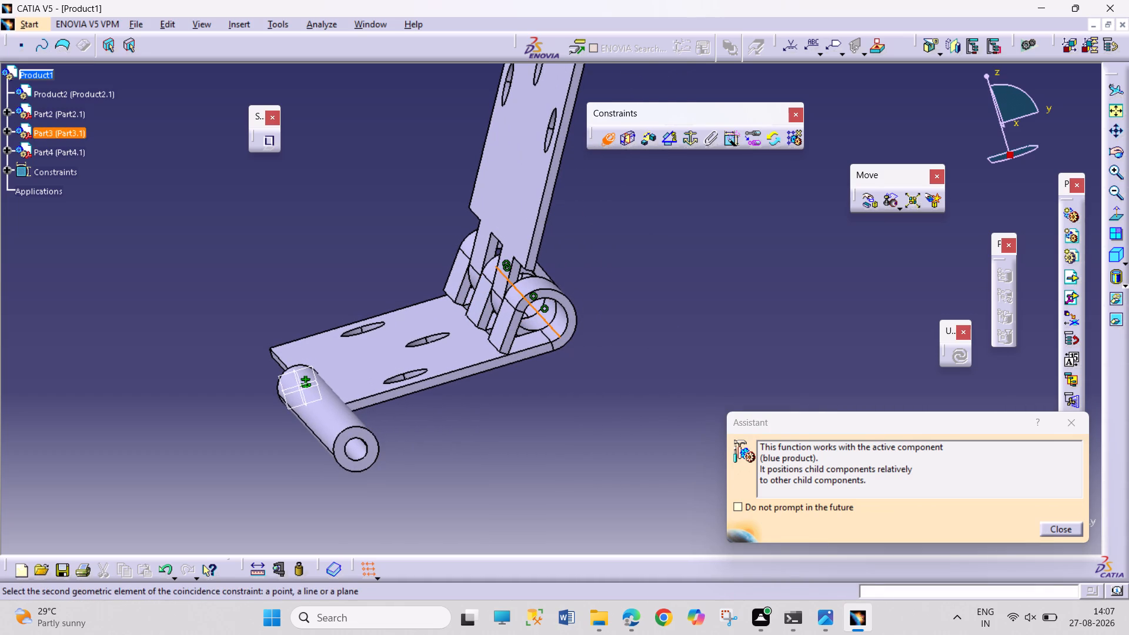
left_click(355, 445)
left_click(958, 357)
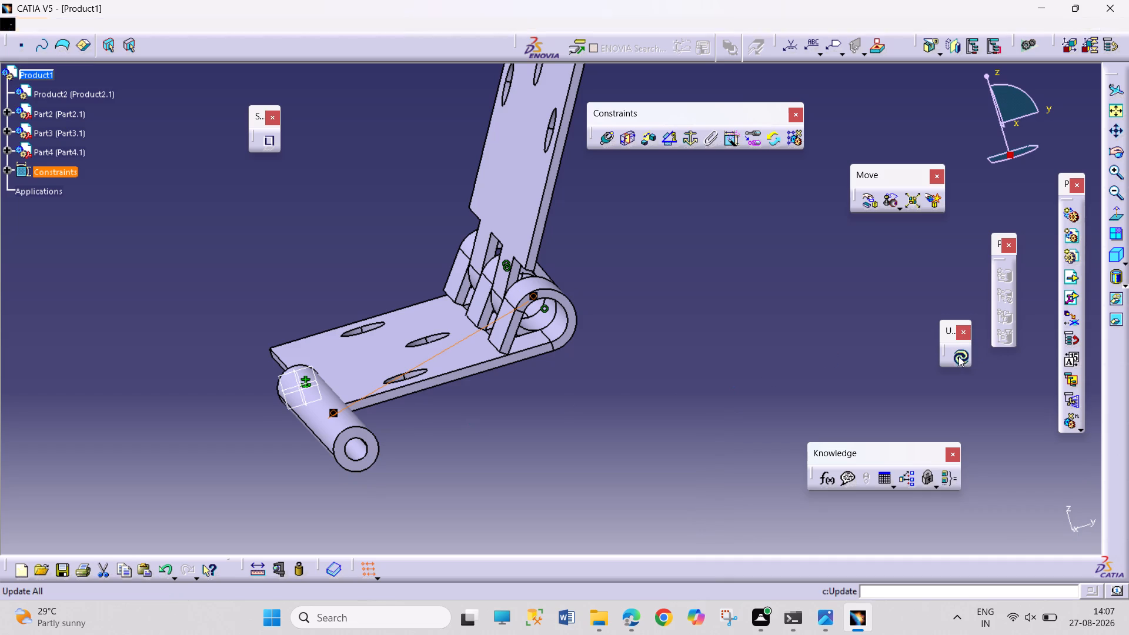
Examine the pin's position along the hinge knuckles from the opposite side of the assembly.
middle_click_drag(340, 451, 370, 454)
right_click_drag(352, 452, 370, 454)
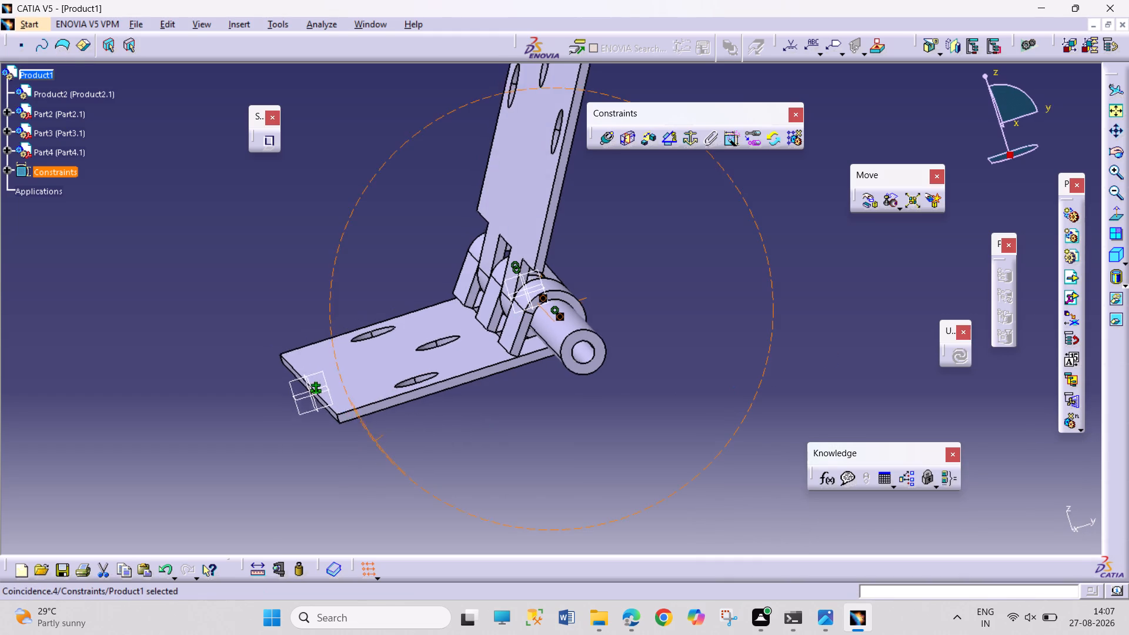
middle_click_drag(370, 454, 584, 529)
right_click_drag(370, 454, 584, 529)
left_click_drag(767, 298, 751, 300)
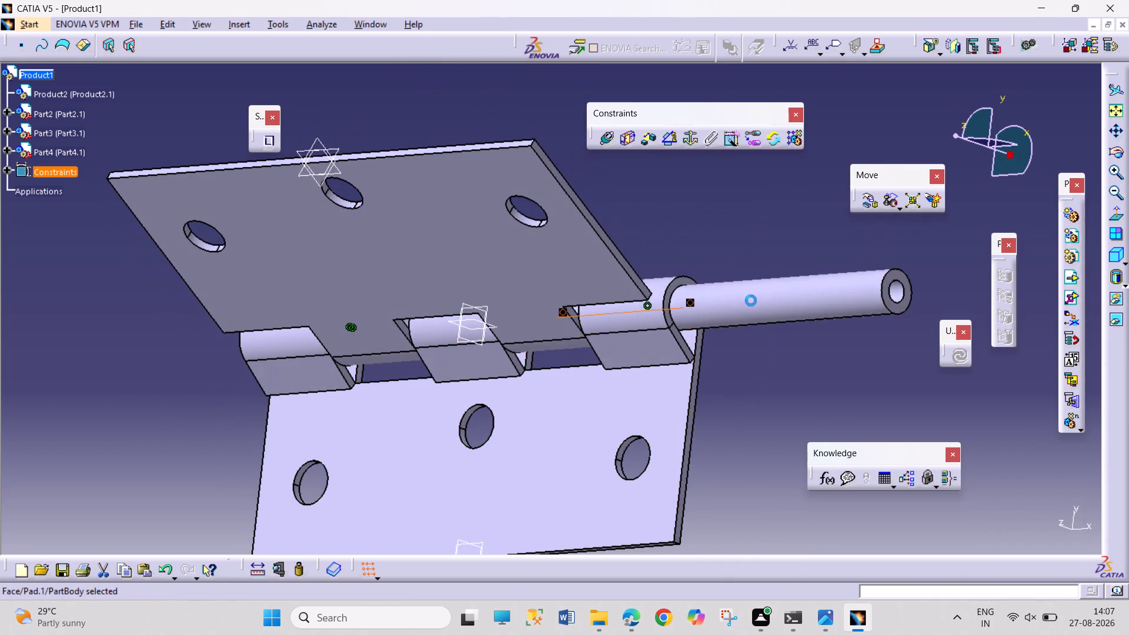
left_click_drag(751, 300, 574, 340)
middle_click_drag(215, 377, 218, 363)
right_click_drag(215, 377, 218, 363)
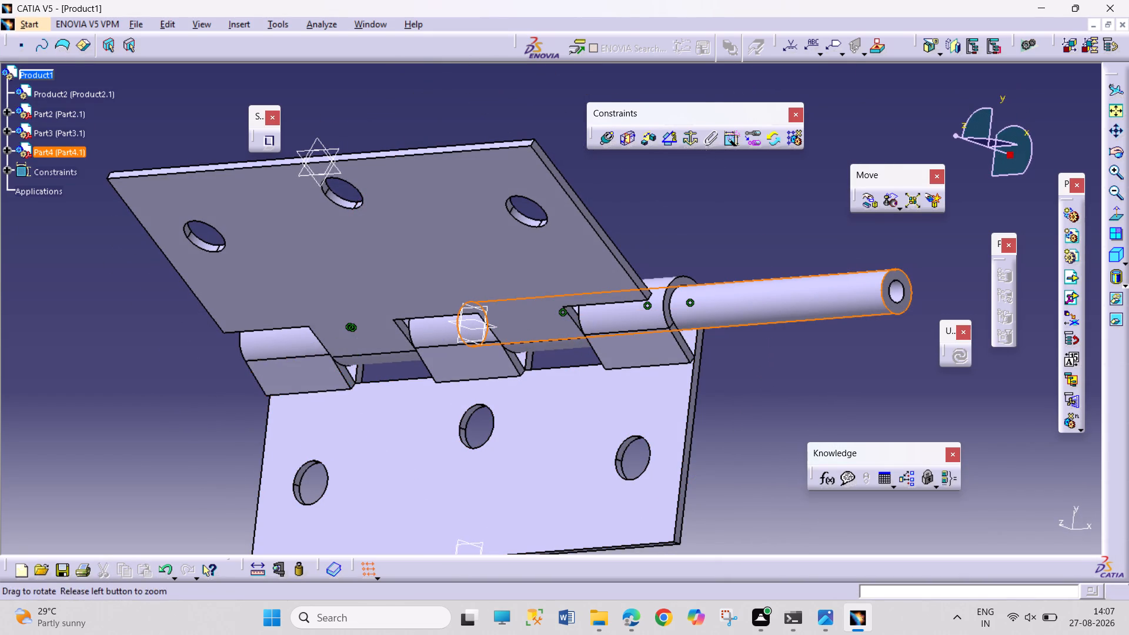
middle_click_drag(218, 363, 196, 334)
right_click_drag(218, 363, 196, 334)
left_click(724, 437)
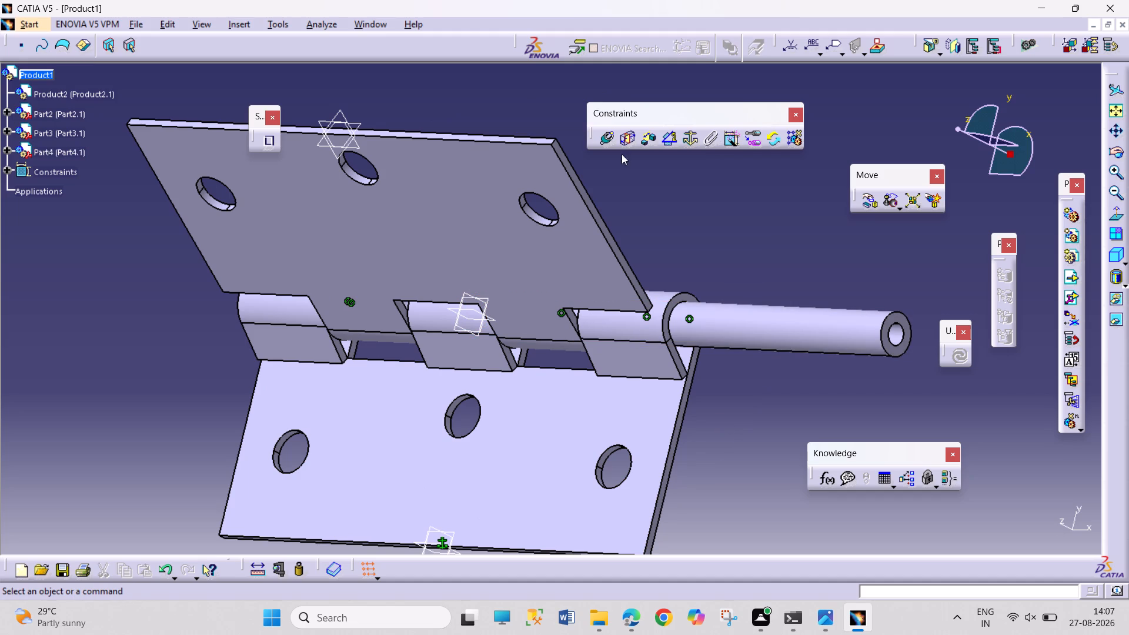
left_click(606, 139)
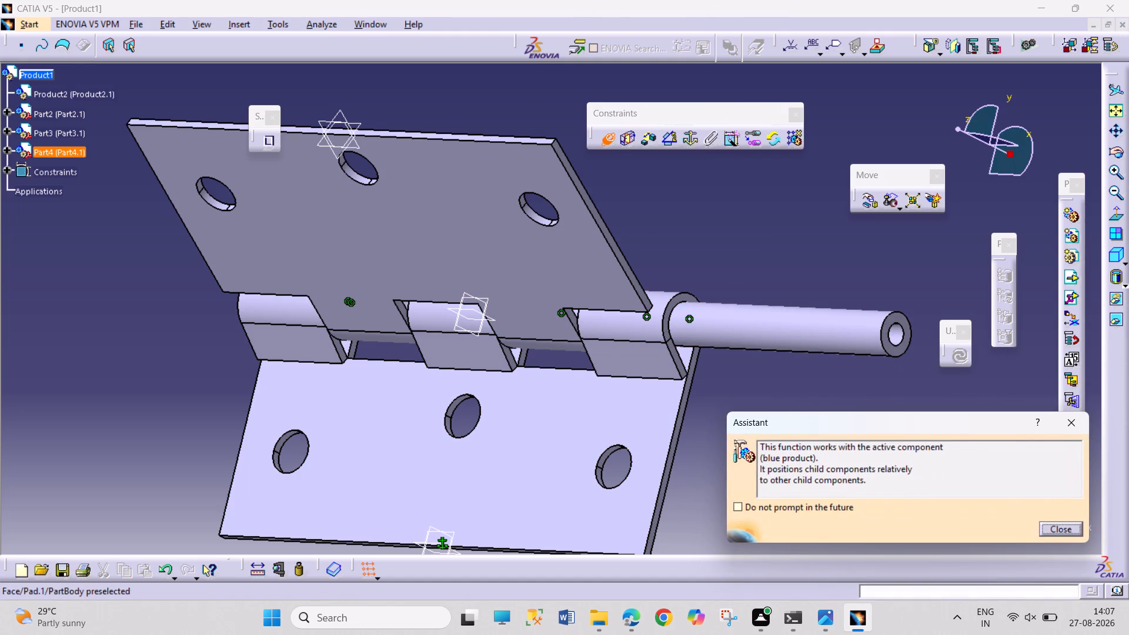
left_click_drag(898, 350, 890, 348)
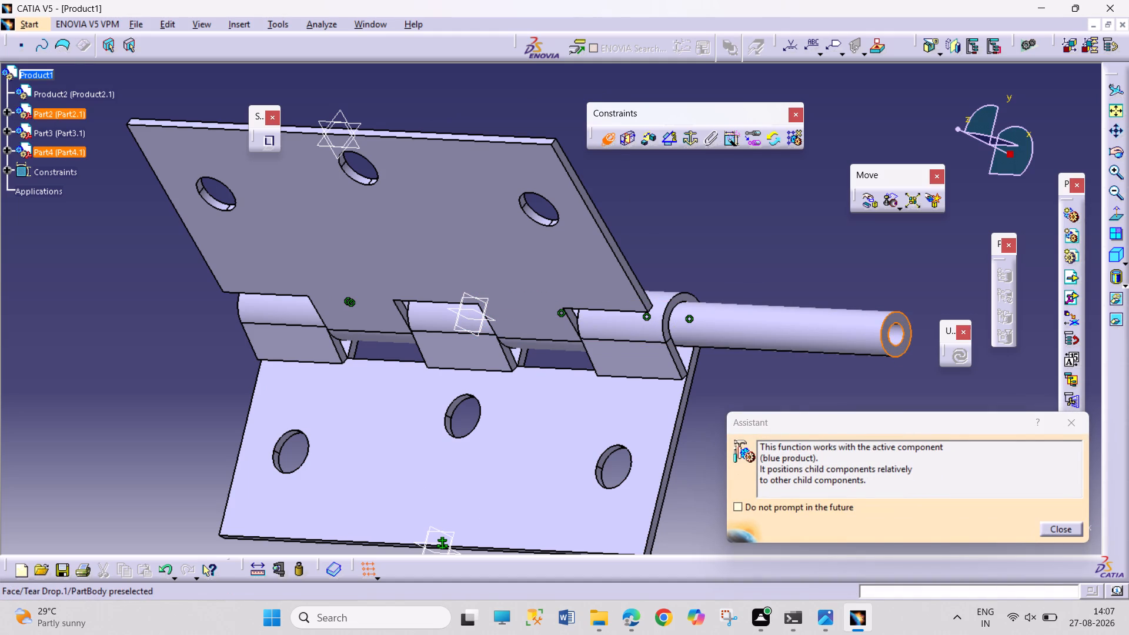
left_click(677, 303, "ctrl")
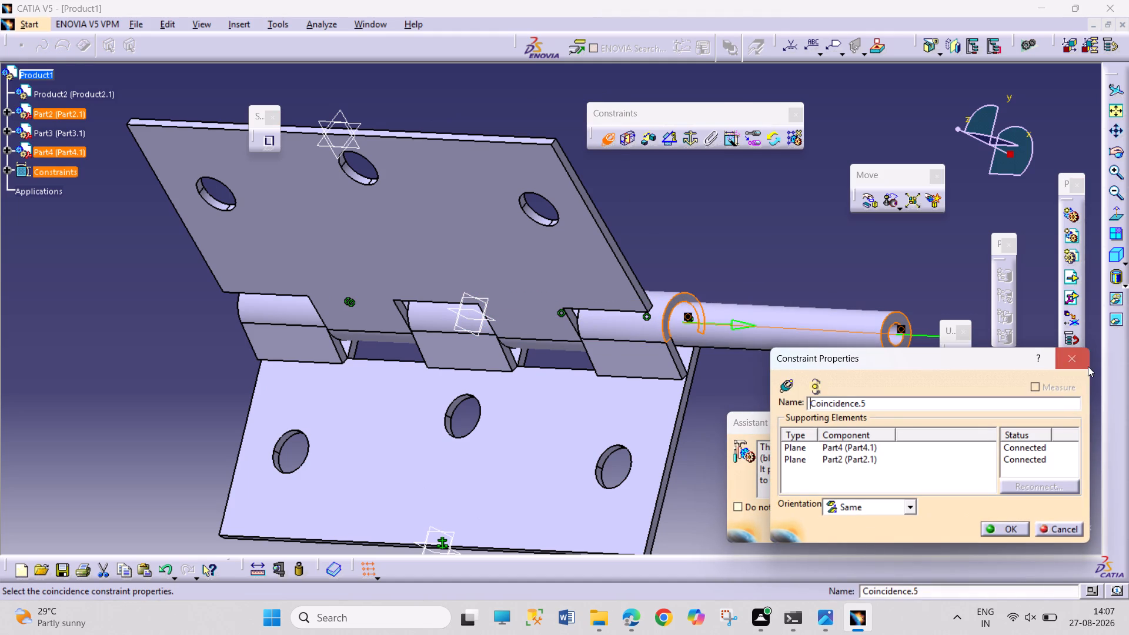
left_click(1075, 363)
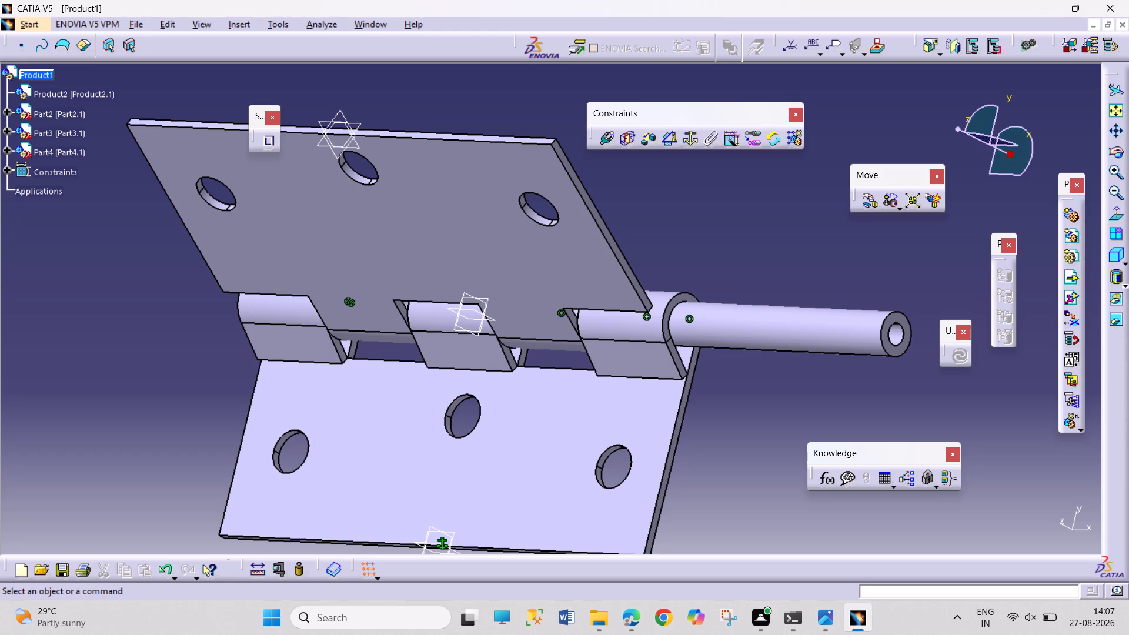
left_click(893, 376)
Make the three-knuckle leaf's outer knuckle end face coincident with the pin's end face, orientation Same, and update the assembly.
left_click(612, 135)
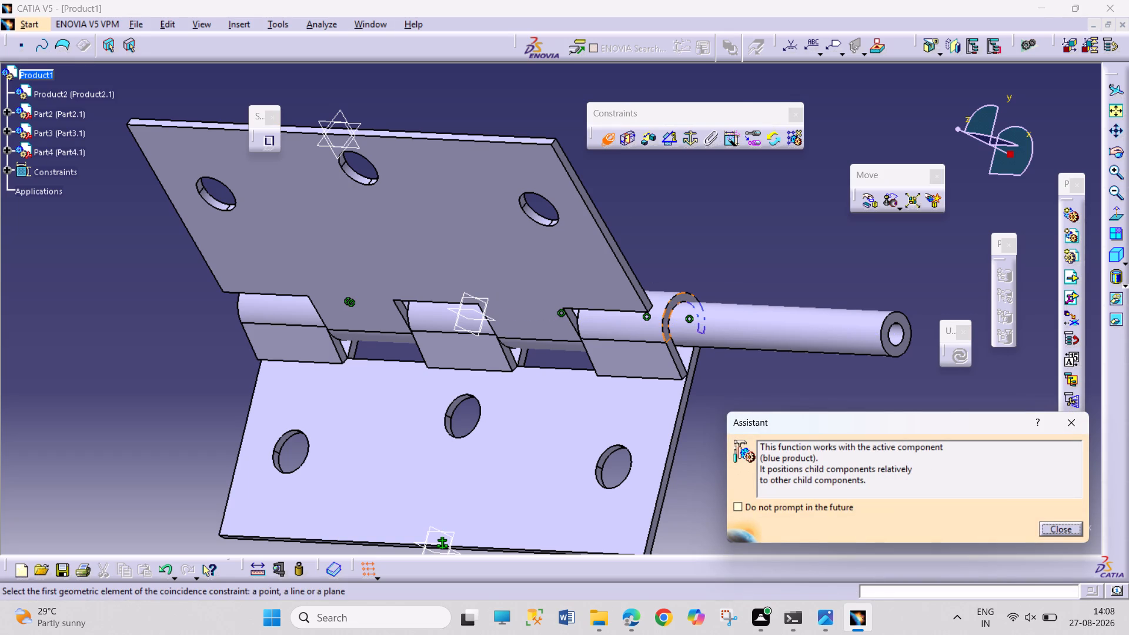
left_click(685, 297)
left_click(903, 347)
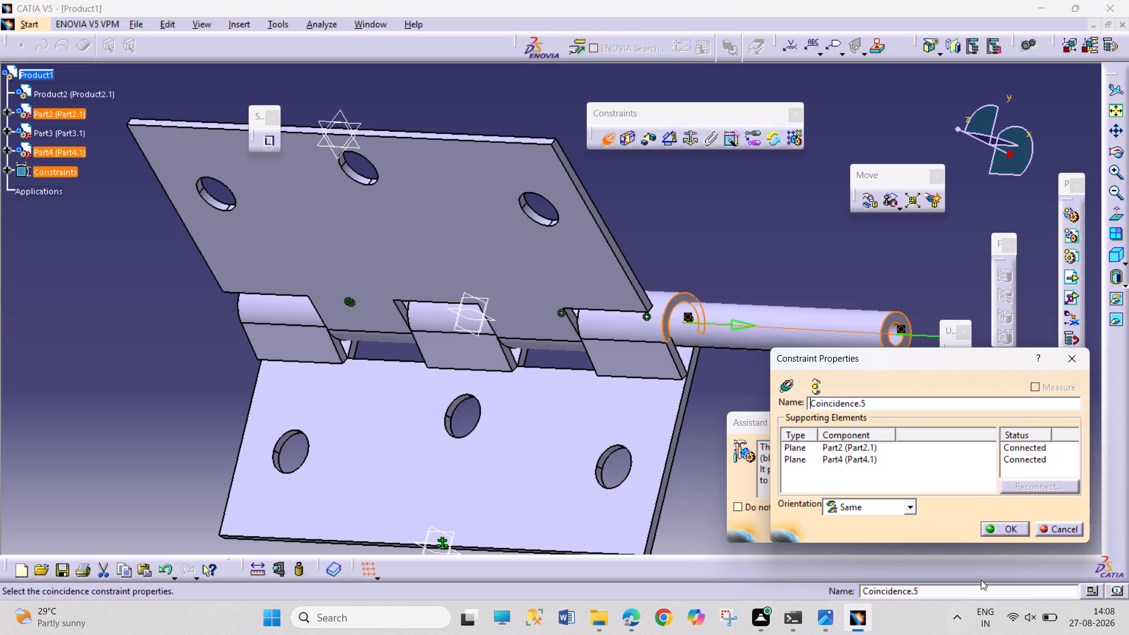
left_click(1000, 524)
left_click(958, 356)
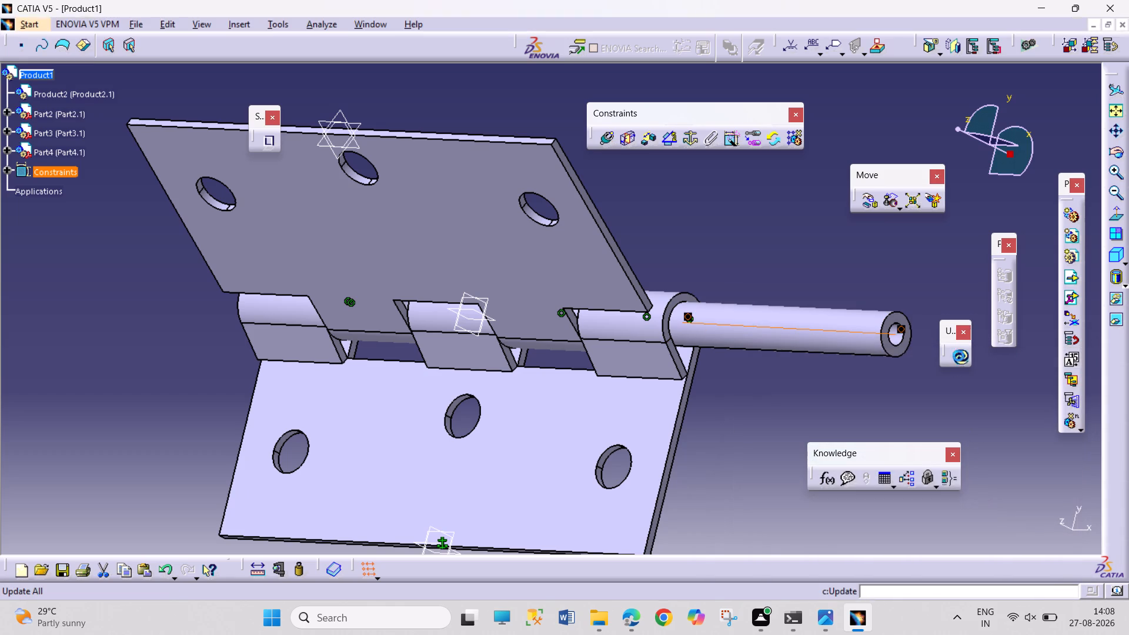
left_click(788, 430)
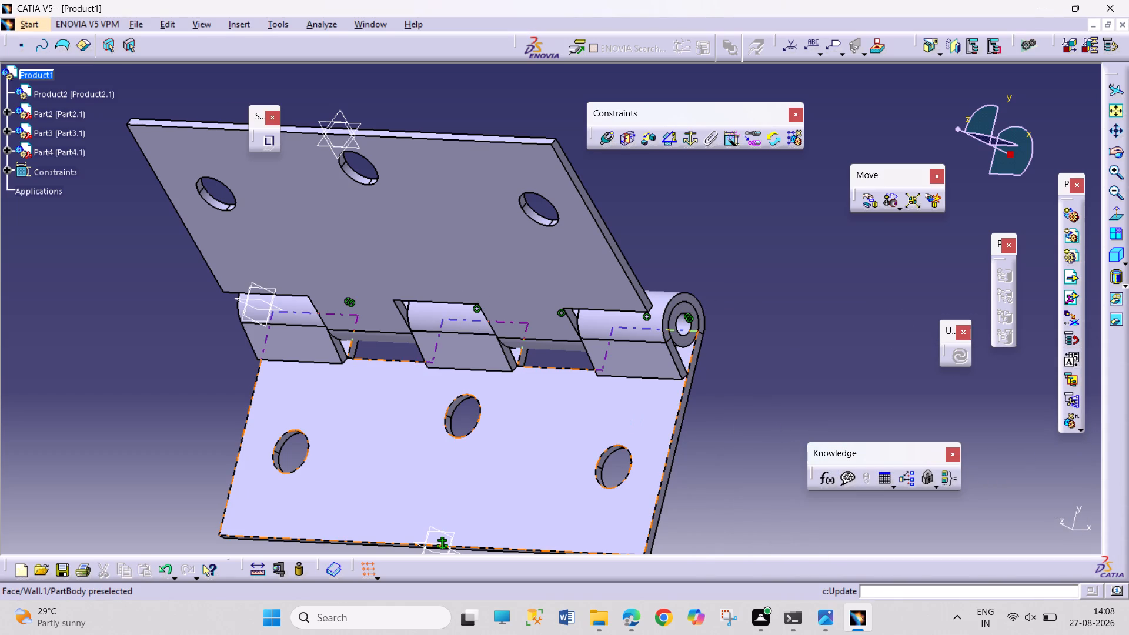
Add a 29.919 deg angle constraint, Sector 1, between the pin's zx plane and a reference plane of the two-knuckle leaf.
middle_click_drag(161, 402, 232, 262)
right_click_drag(161, 402, 229, 265)
middle_click_drag(261, 533, 278, 495)
right_click_drag(261, 533, 278, 495)
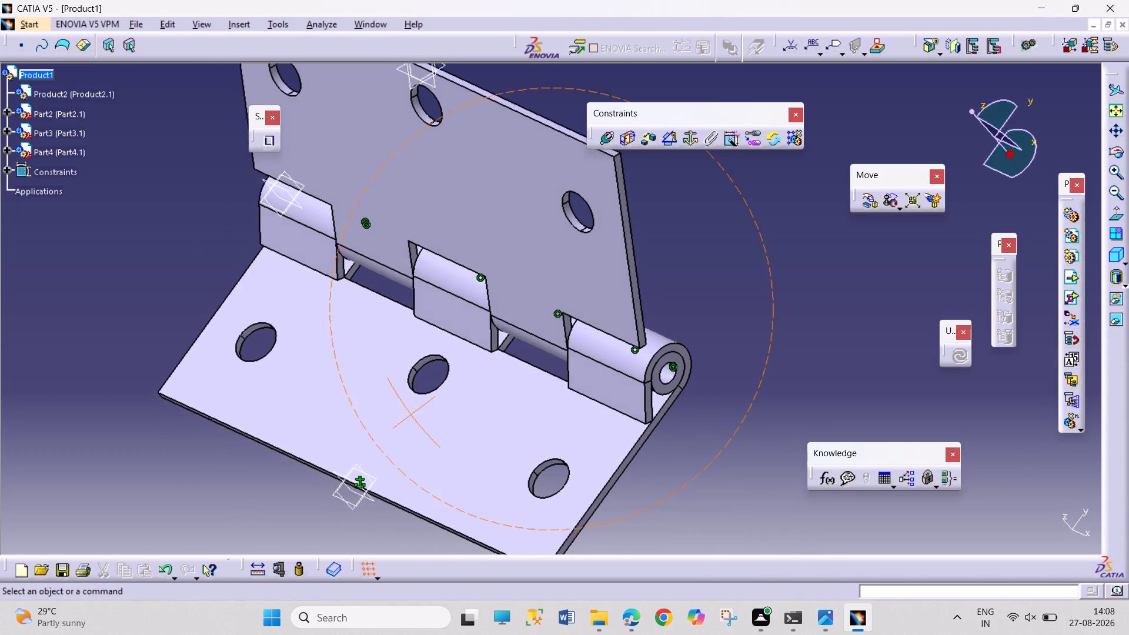
middle_click_drag(278, 495, 371, 373)
right_click_drag(278, 495, 380, 355)
middle_click(342, 504)
right_click_drag(343, 502, 380, 460)
middle_click_drag(343, 502, 349, 493)
middle_click_drag(369, 466, 380, 460)
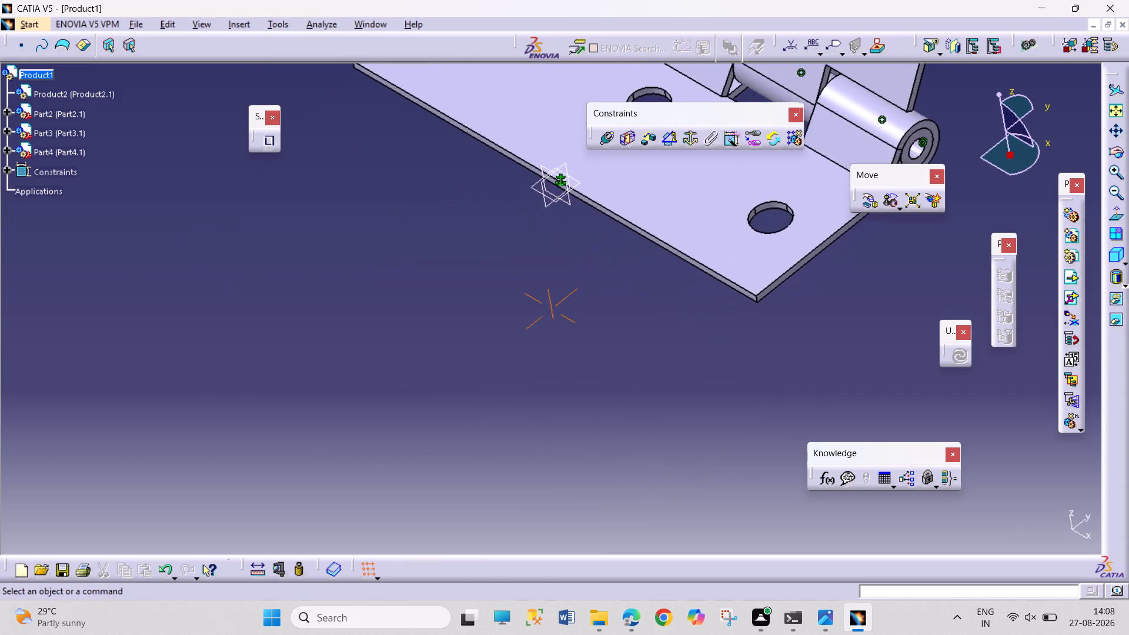
middle_click_drag(380, 460, 379, 460)
right_click_drag(380, 460, 353, 608)
middle_click_drag(382, 542, 356, 613)
right_click_drag(373, 336, 294, 517)
middle_click_drag(356, 379, 295, 518)
middle_click_drag(342, 398, 324, 473, "ctrl")
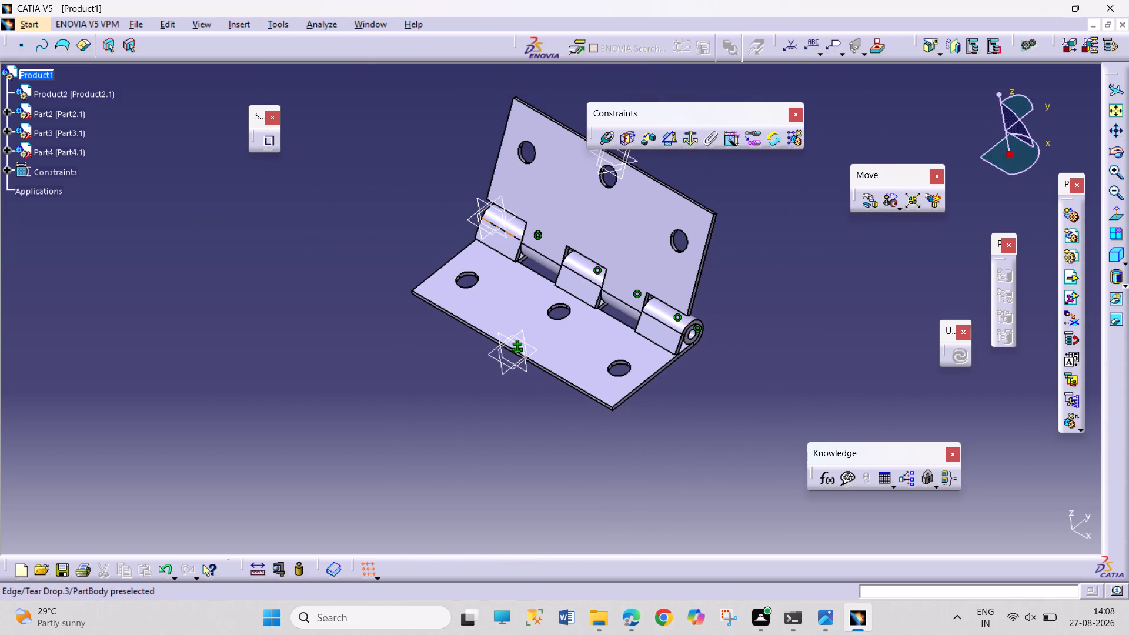
left_click(477, 198)
left_click(628, 152, "ctrl")
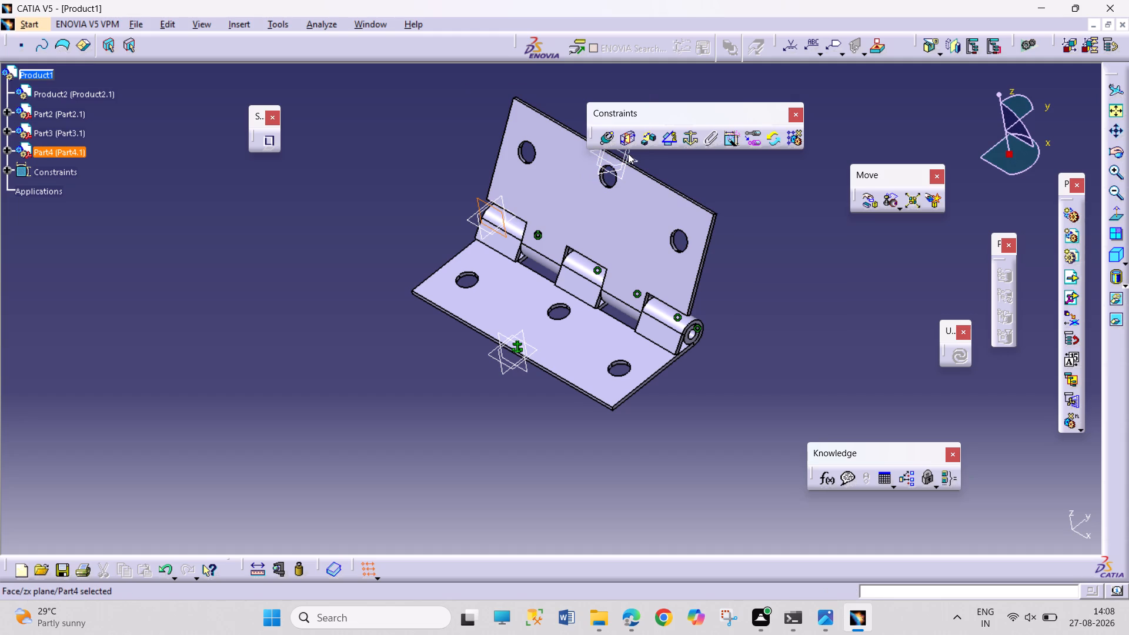
left_click(629, 154, "ctrl")
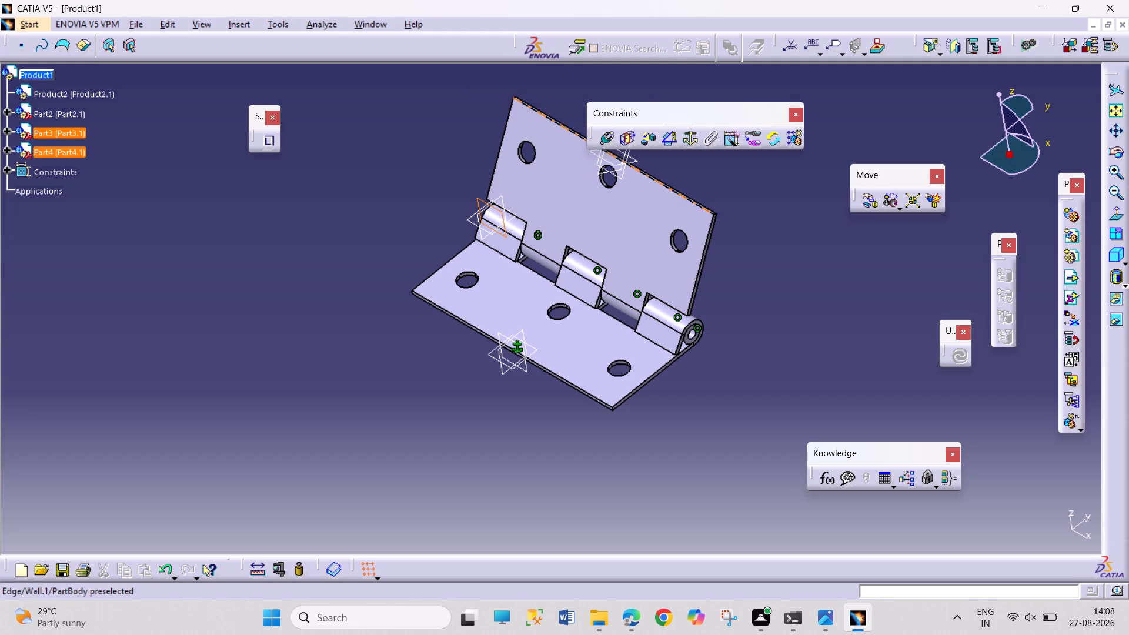
left_click(717, 175)
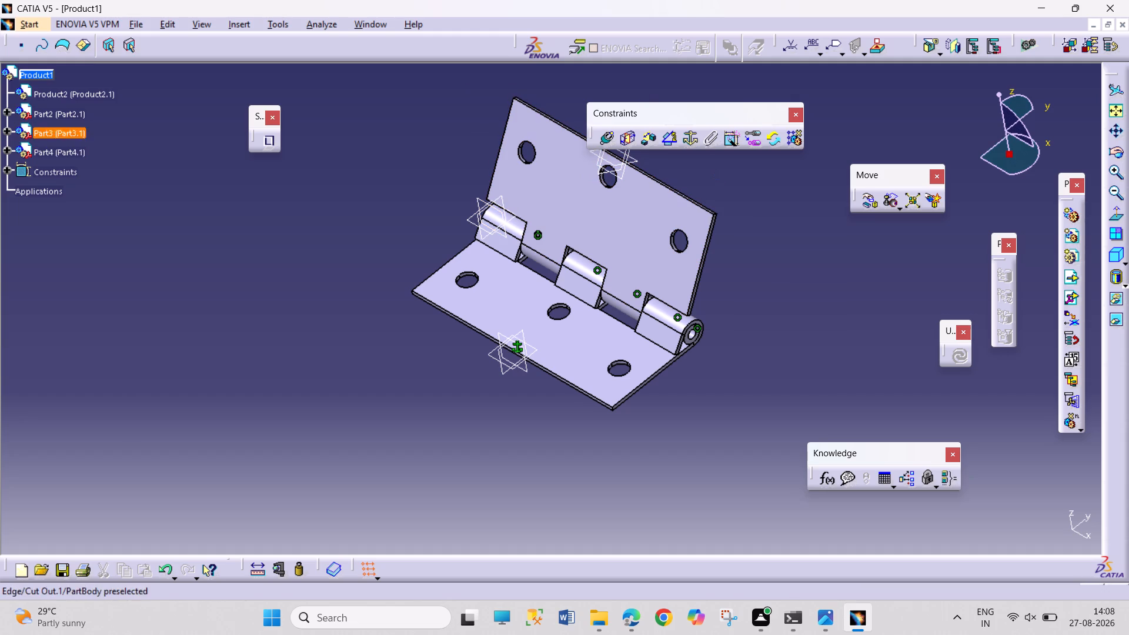
left_click(478, 198)
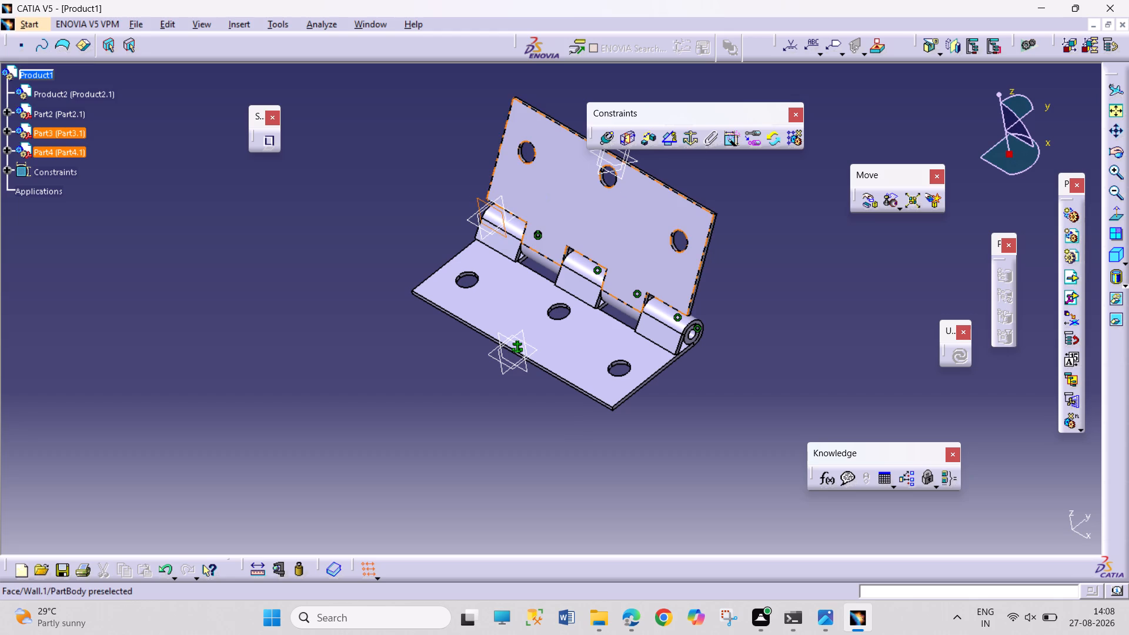
left_click(623, 177, "ctrl")
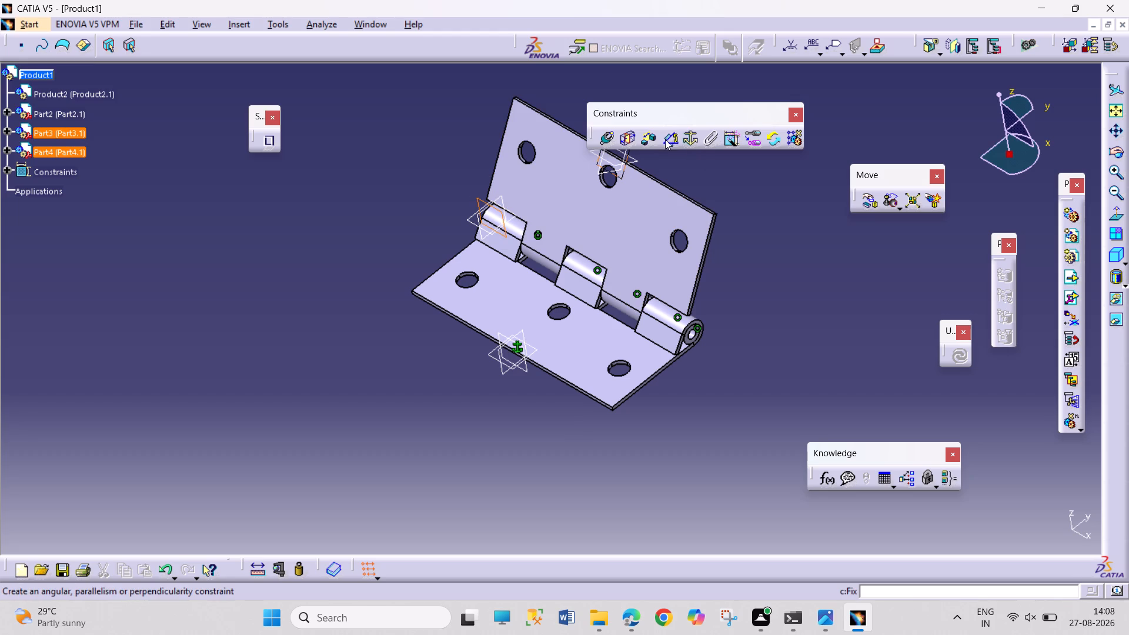
left_click(665, 141)
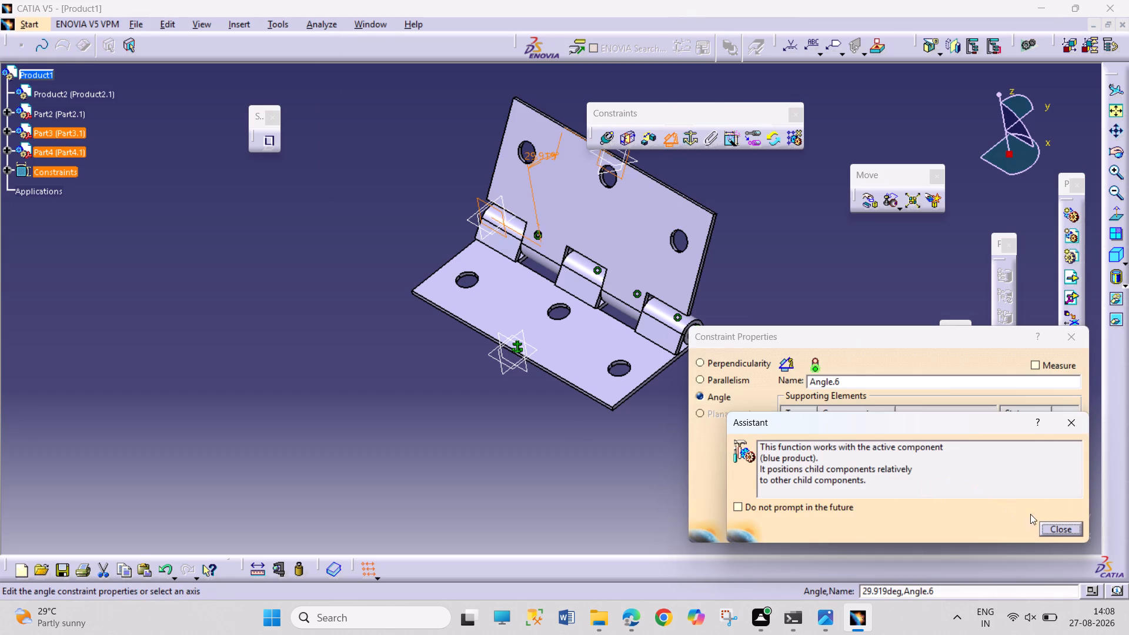
left_click(1053, 537)
left_click(1050, 529)
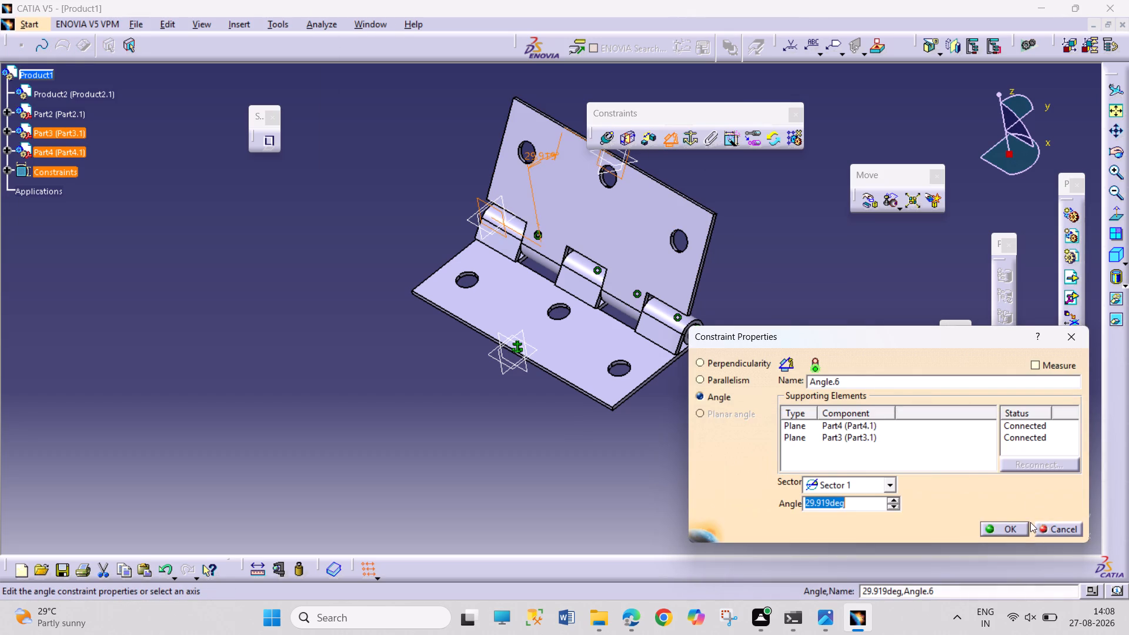
left_click(1018, 529)
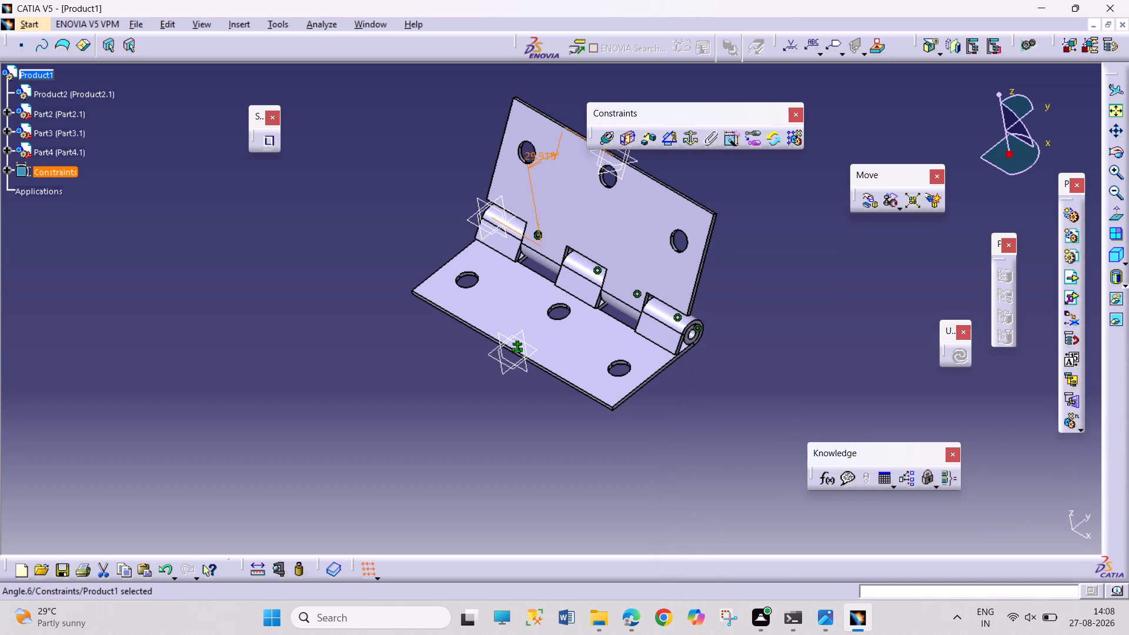
left_click(710, 474)
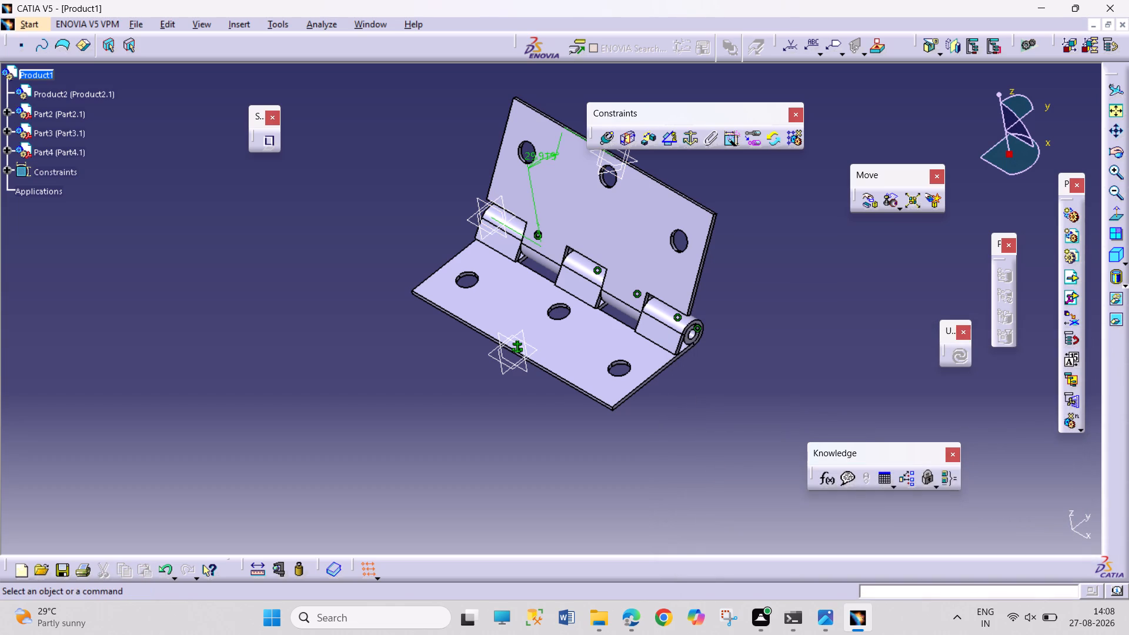
Run a constraints analysis on Product1 and check the remaining degrees of freedom of its components.
left_click(312, 28)
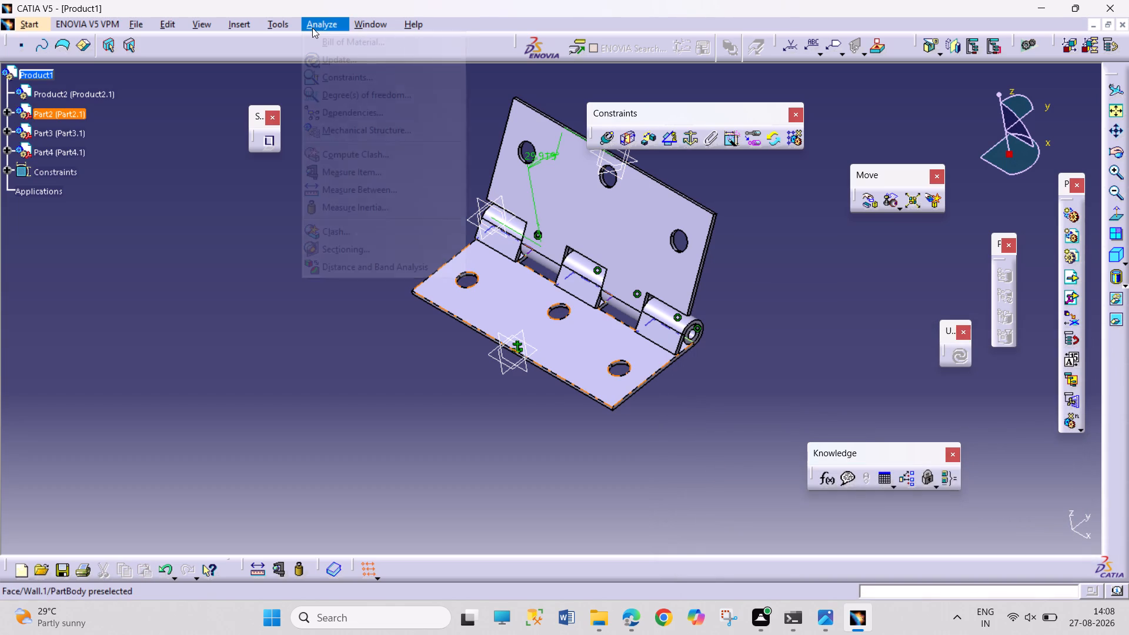
left_click(361, 79)
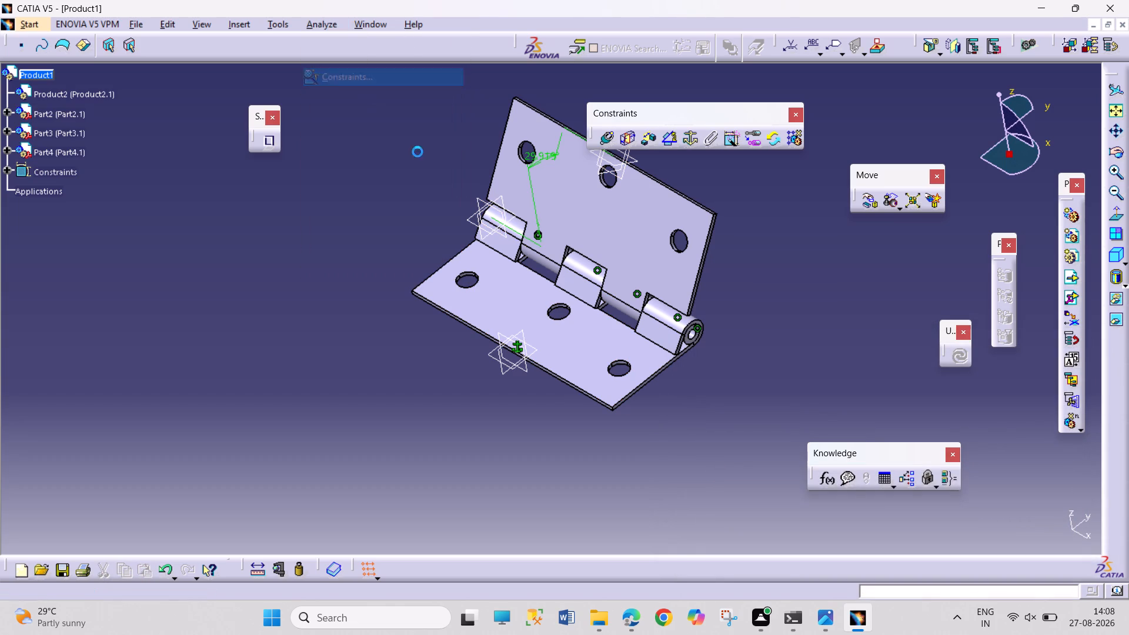
left_click(996, 300)
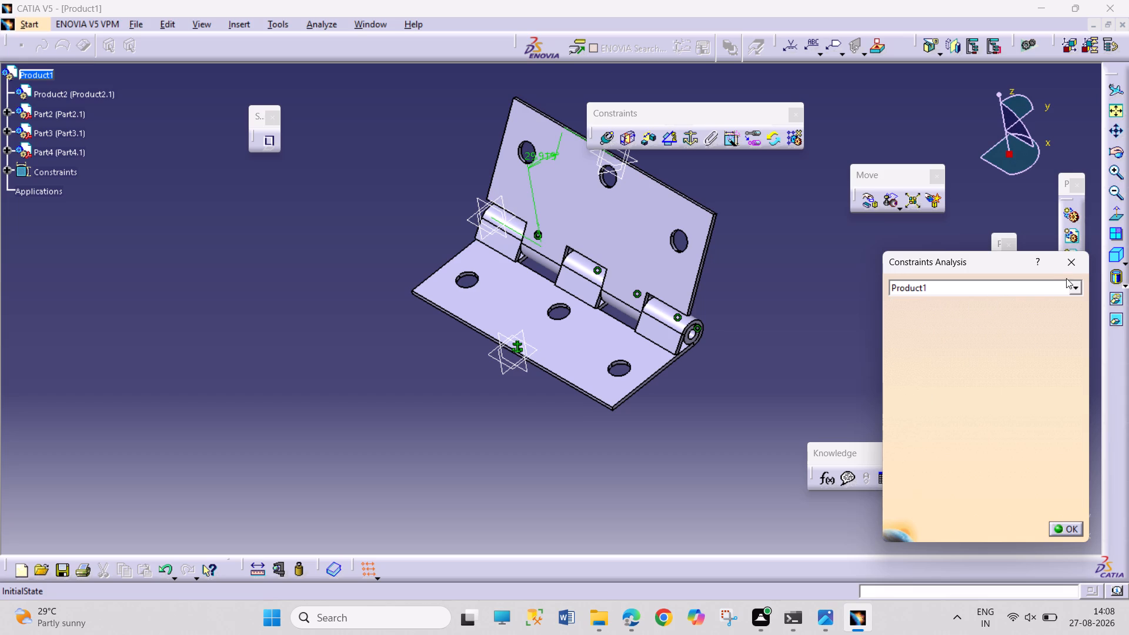
left_click_drag(1062, 267, 1008, 269)
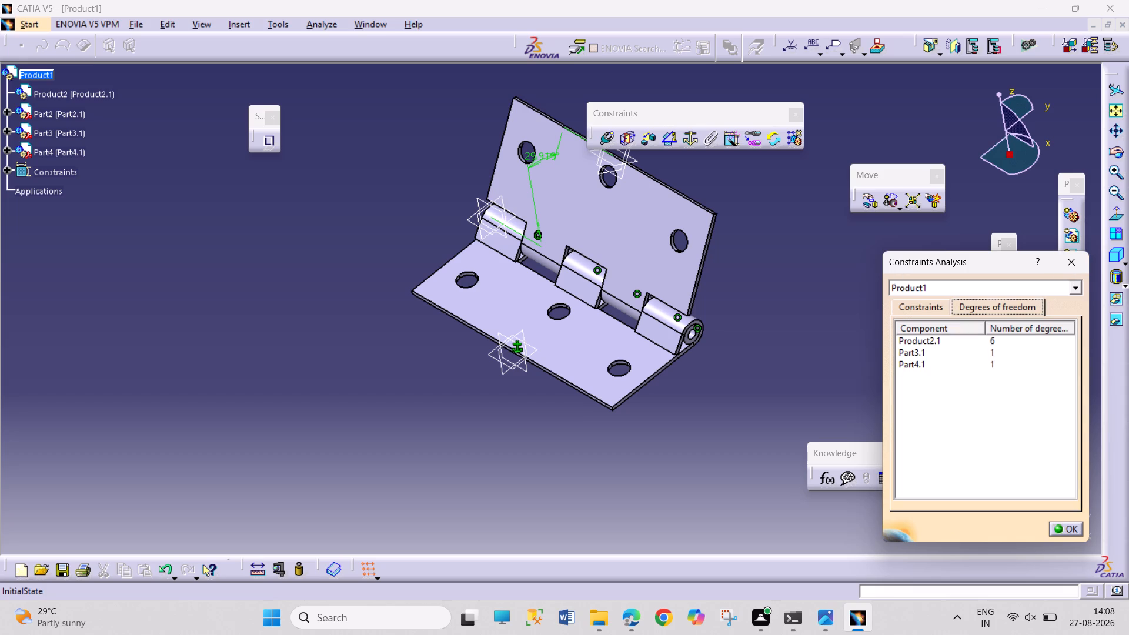
left_click(1081, 265)
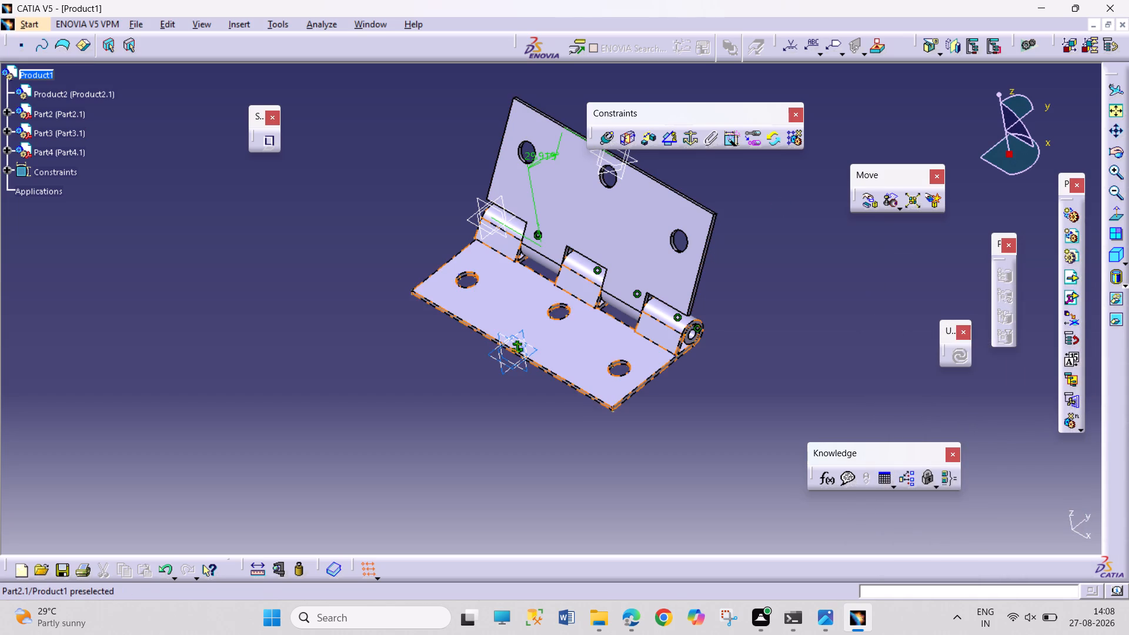
Delete the empty component Product2 (Product2.1) from Product1.
right_click(66, 93)
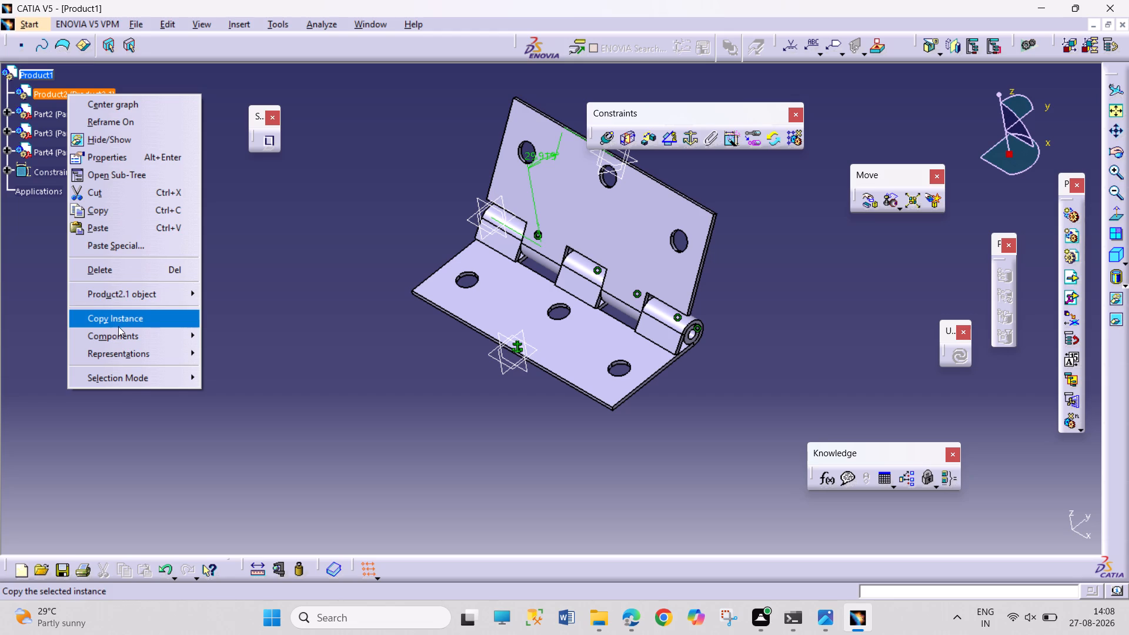
left_click(126, 274)
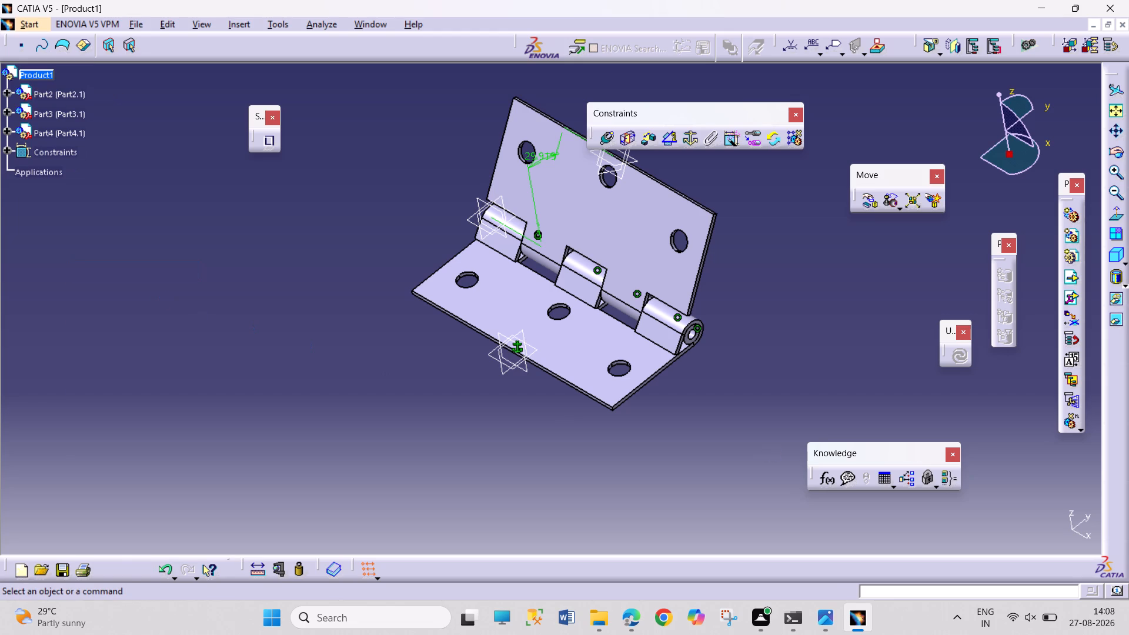
left_click(642, 438)
left_click_drag(642, 438, 710, 486)
left_click_drag(690, 418, 693, 426)
left_click_drag(693, 426, 736, 482)
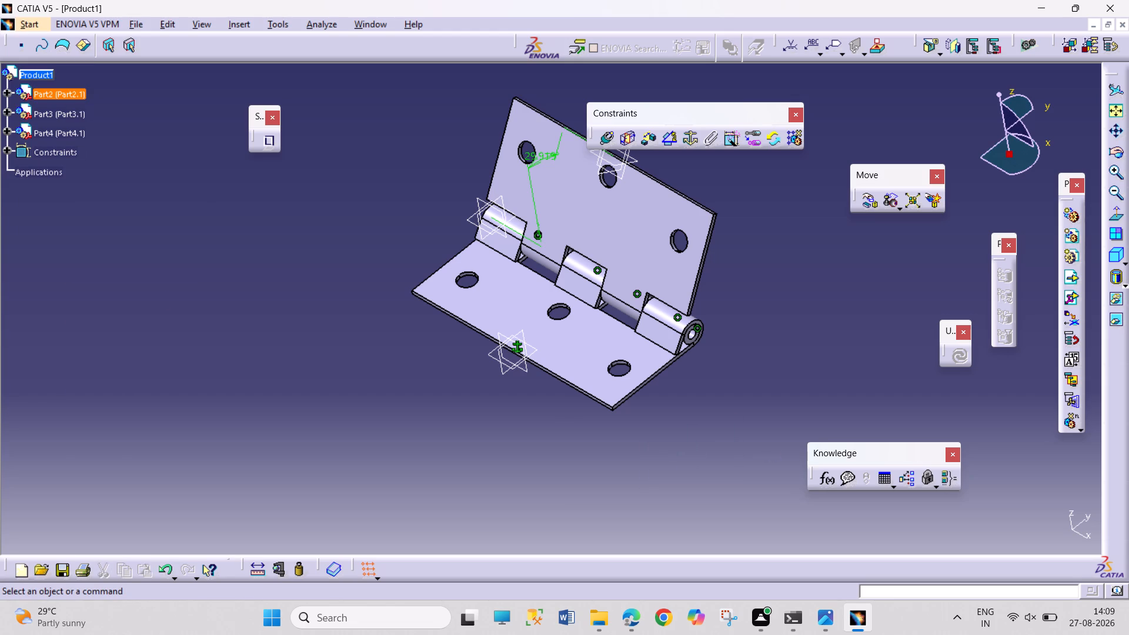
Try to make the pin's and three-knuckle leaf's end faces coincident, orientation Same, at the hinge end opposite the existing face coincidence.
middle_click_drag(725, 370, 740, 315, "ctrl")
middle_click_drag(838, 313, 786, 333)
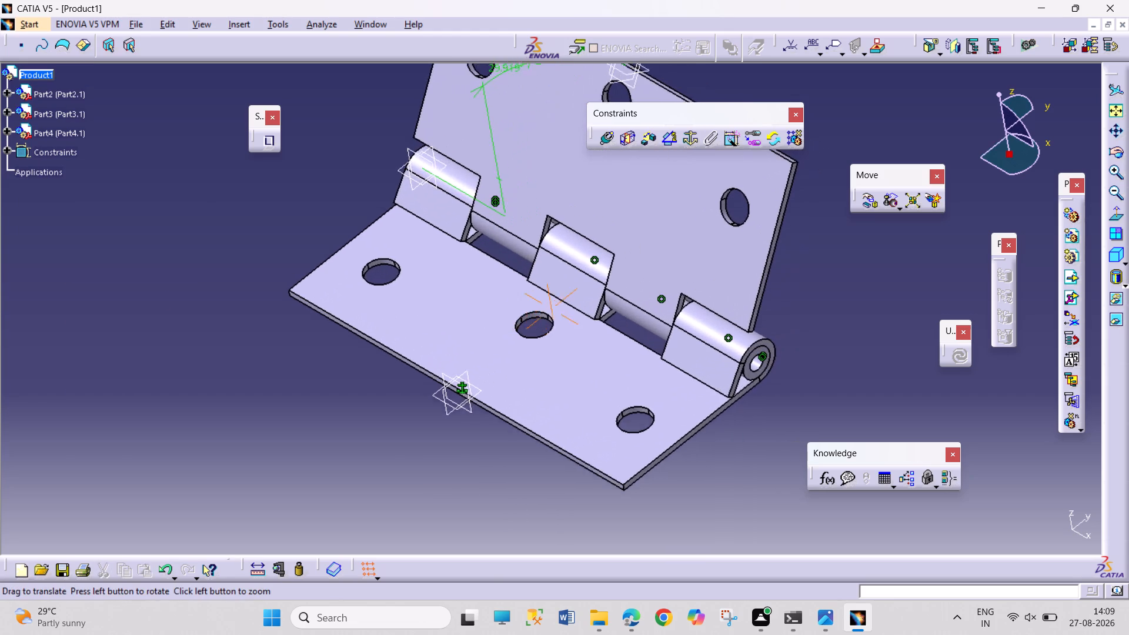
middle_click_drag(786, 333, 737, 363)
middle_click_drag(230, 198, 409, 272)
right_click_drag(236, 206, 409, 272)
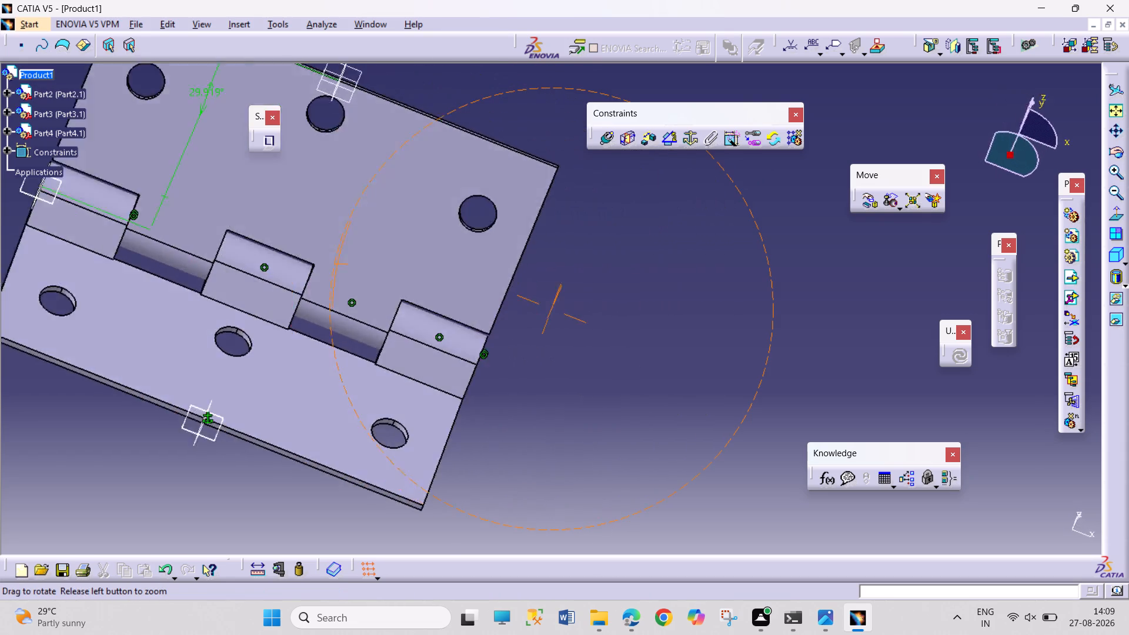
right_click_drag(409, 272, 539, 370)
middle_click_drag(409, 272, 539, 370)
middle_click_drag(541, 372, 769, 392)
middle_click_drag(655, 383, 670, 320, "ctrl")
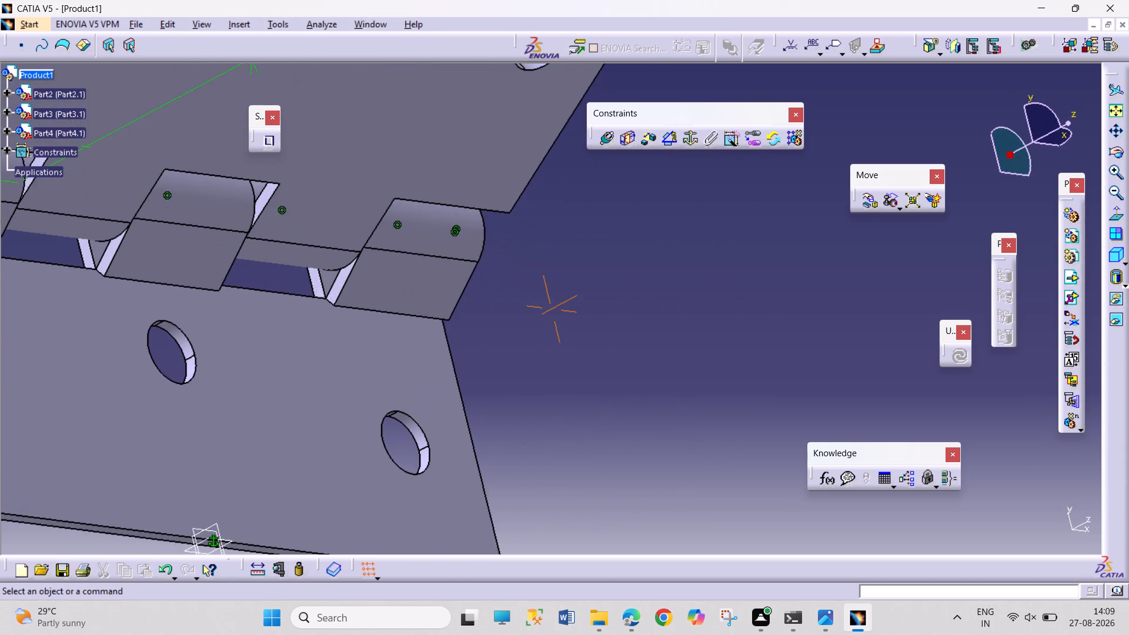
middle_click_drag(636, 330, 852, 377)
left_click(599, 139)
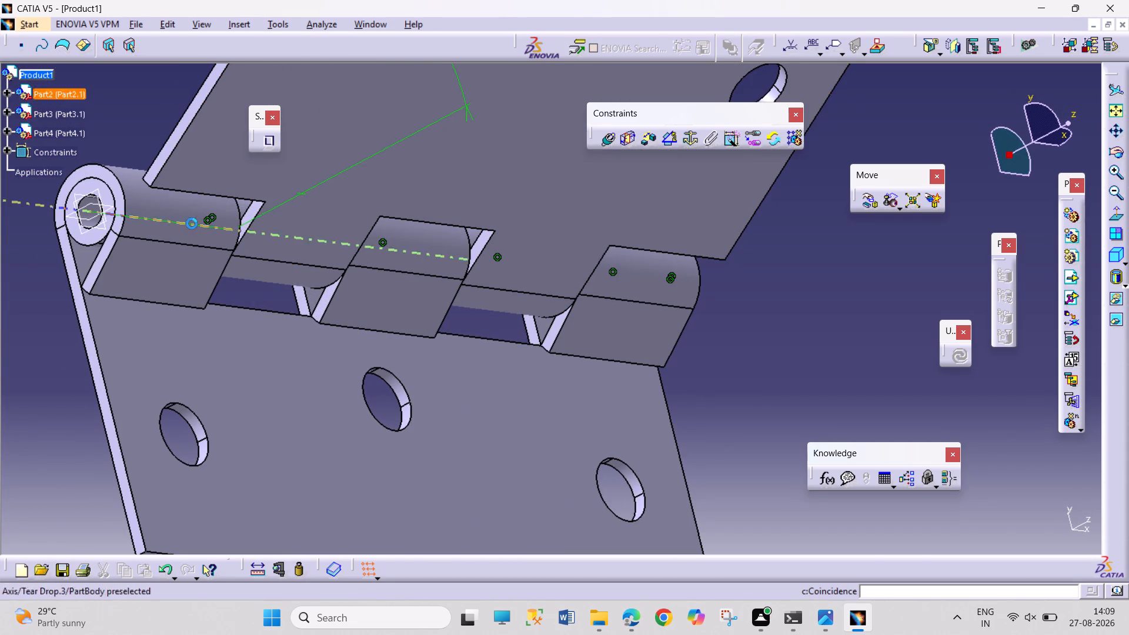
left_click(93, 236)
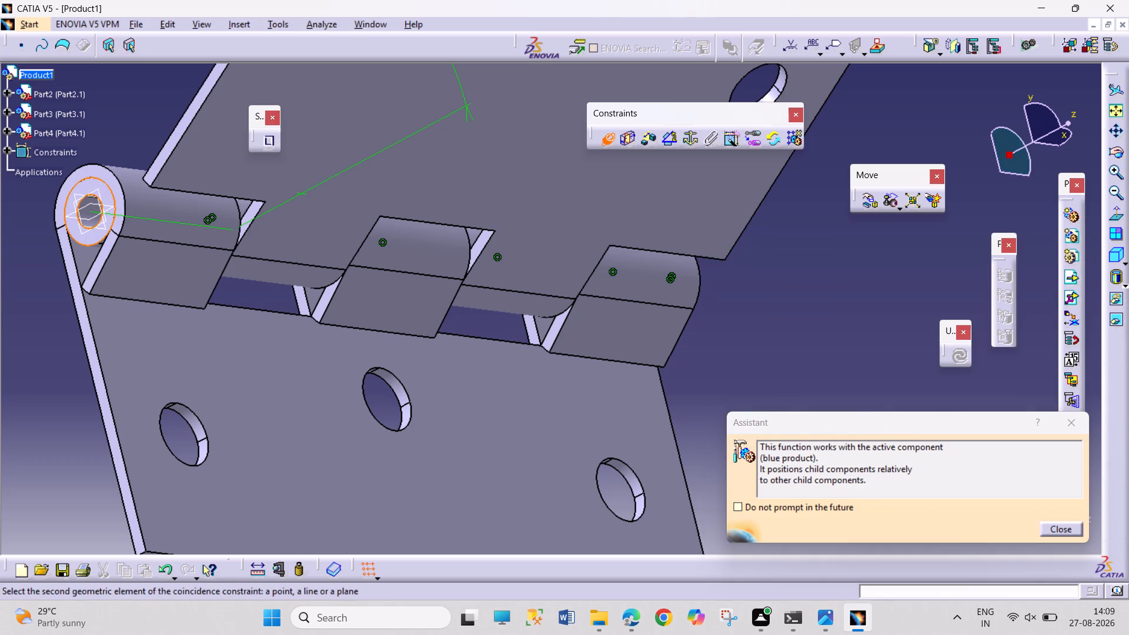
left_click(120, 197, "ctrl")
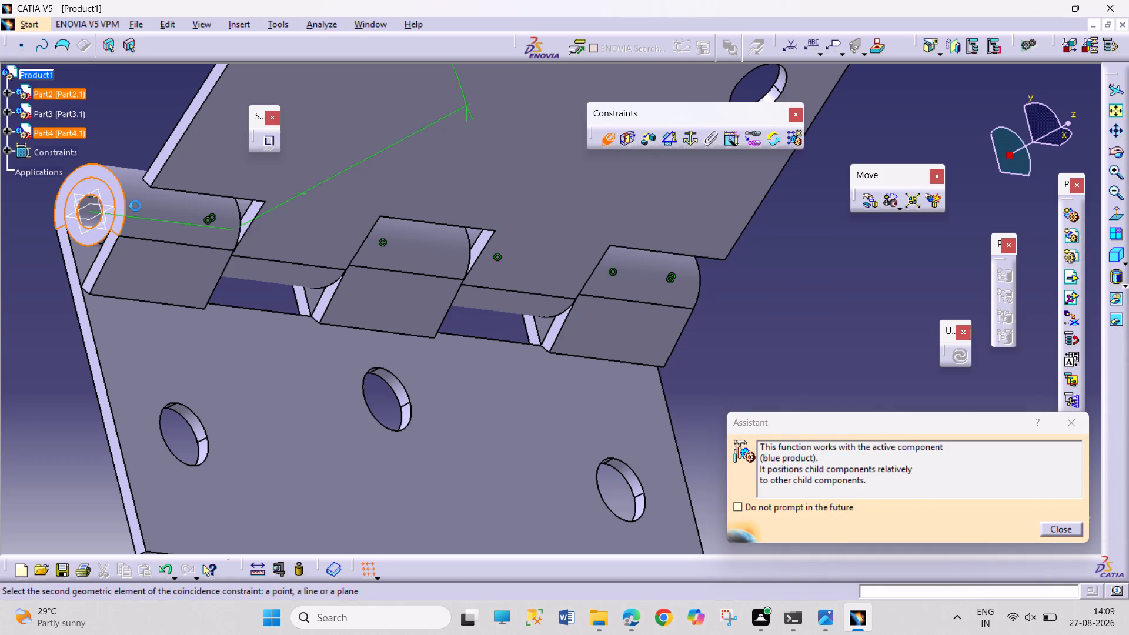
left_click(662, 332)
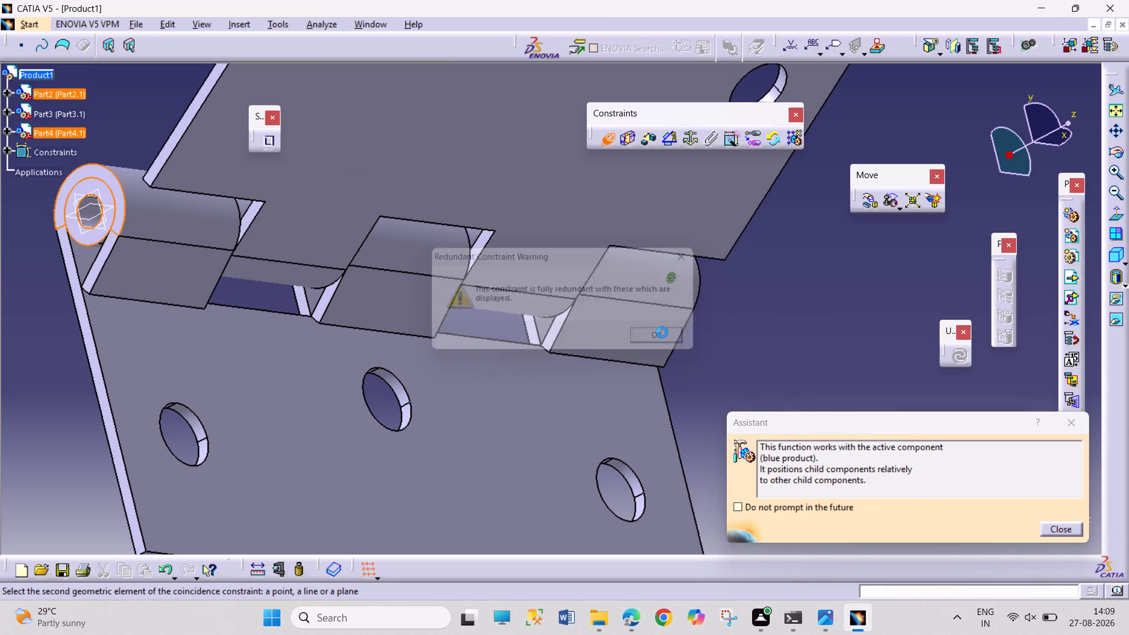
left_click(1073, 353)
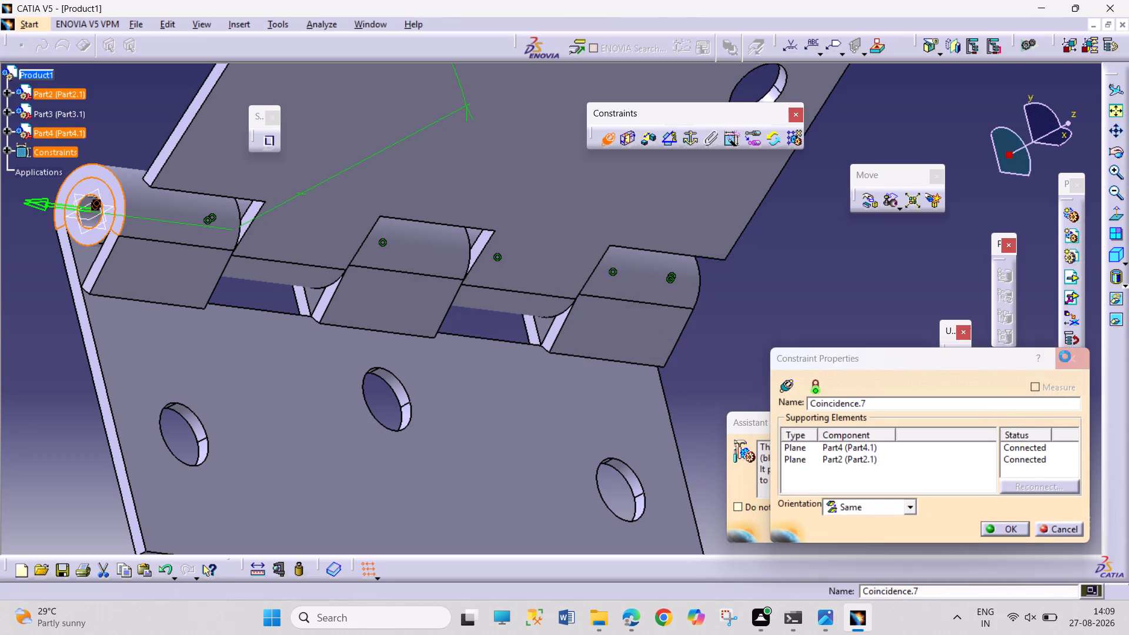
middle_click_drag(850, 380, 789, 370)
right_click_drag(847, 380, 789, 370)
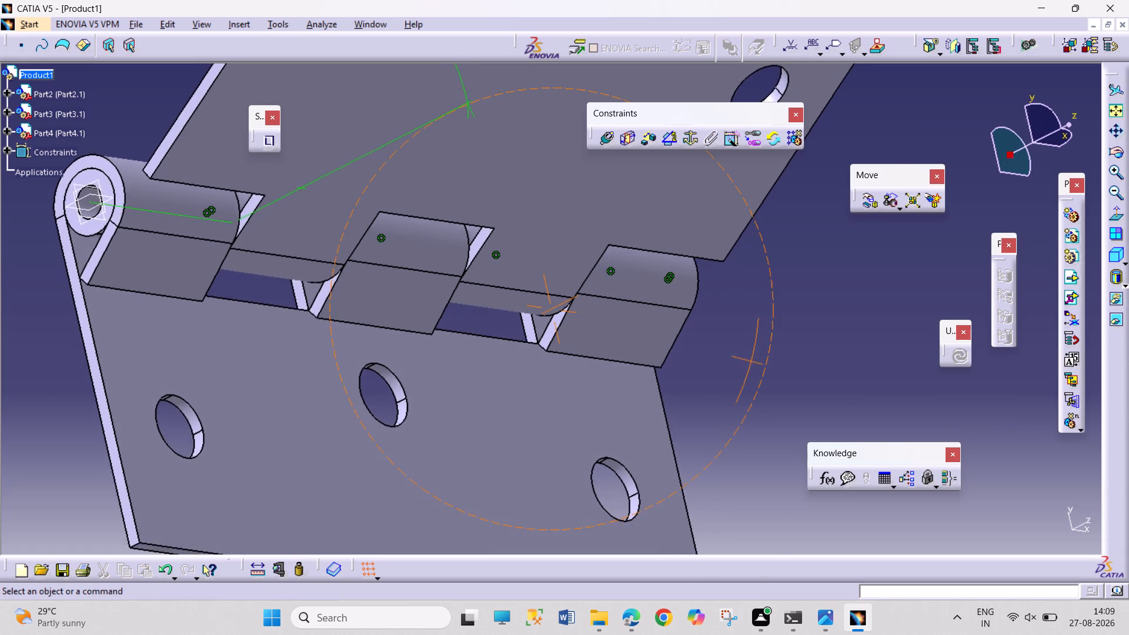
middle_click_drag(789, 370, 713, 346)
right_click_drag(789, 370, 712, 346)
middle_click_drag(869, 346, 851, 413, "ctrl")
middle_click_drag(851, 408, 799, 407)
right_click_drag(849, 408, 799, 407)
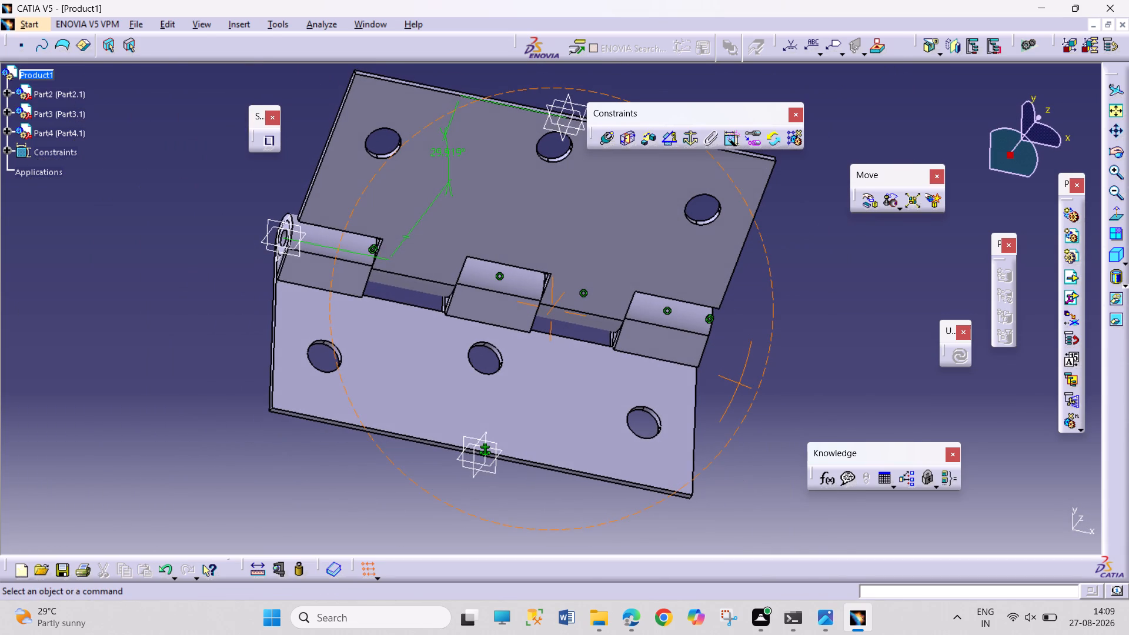
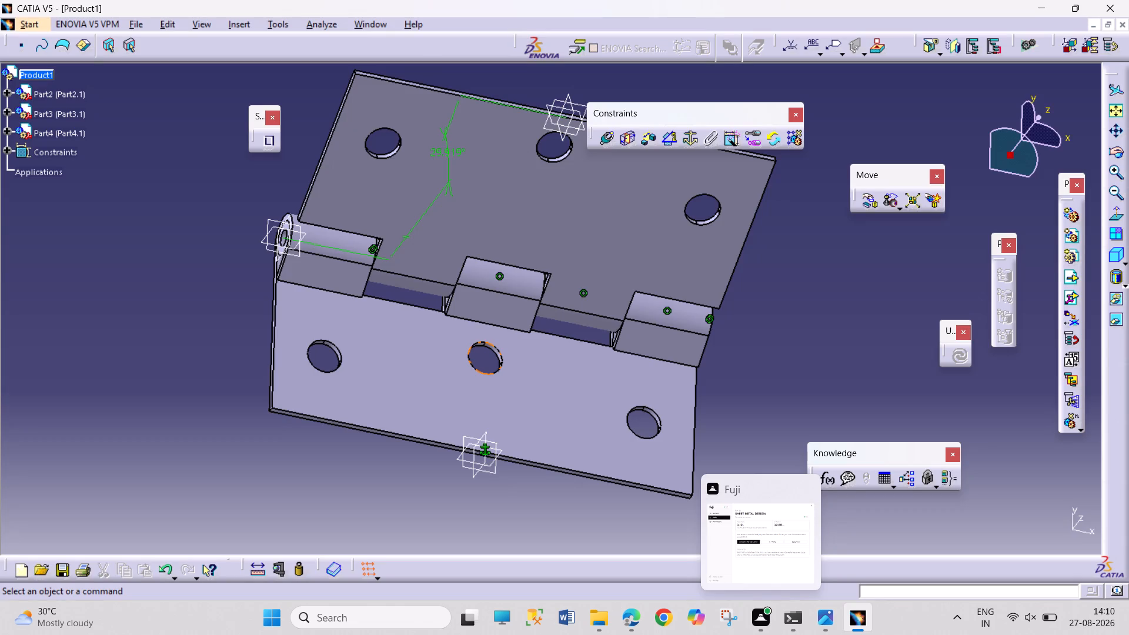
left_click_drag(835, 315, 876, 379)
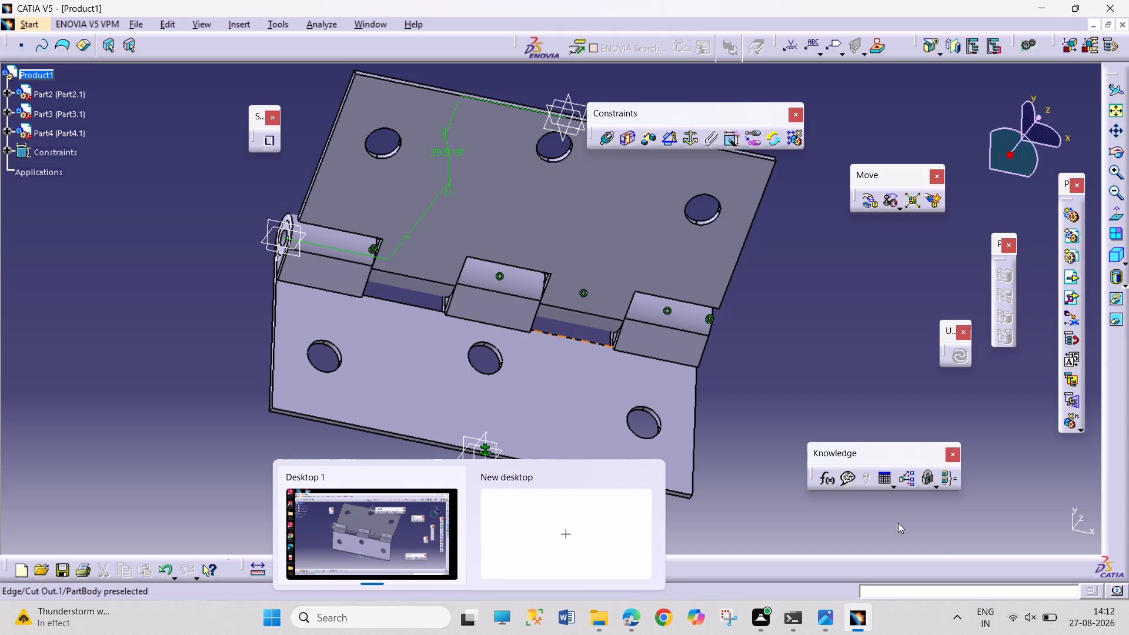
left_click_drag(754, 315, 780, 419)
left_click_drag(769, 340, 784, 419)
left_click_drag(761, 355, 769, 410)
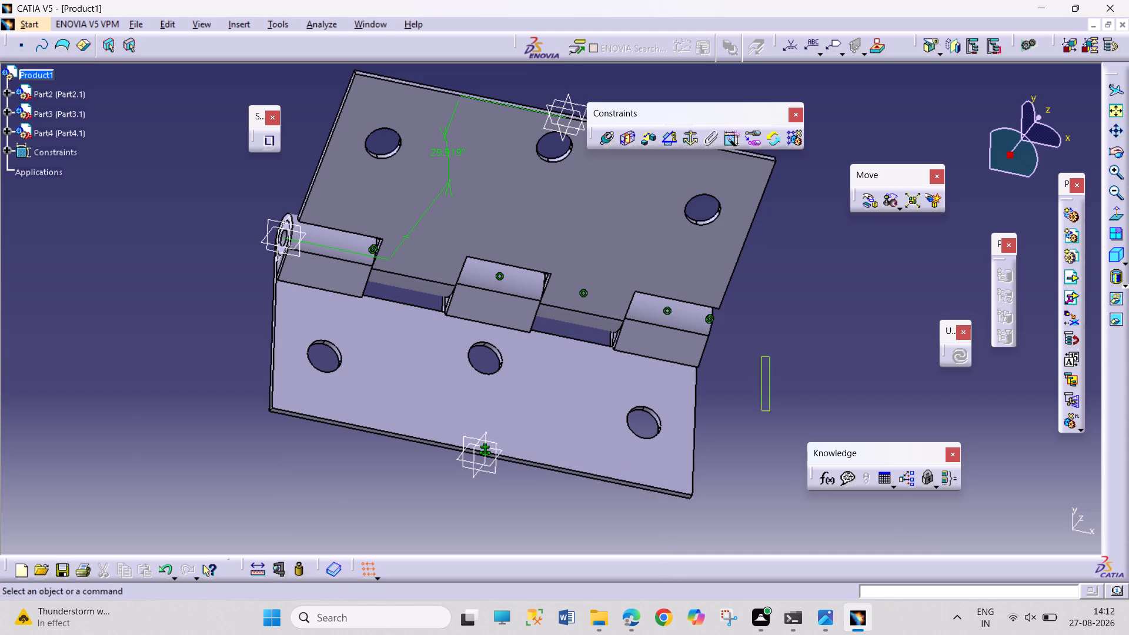